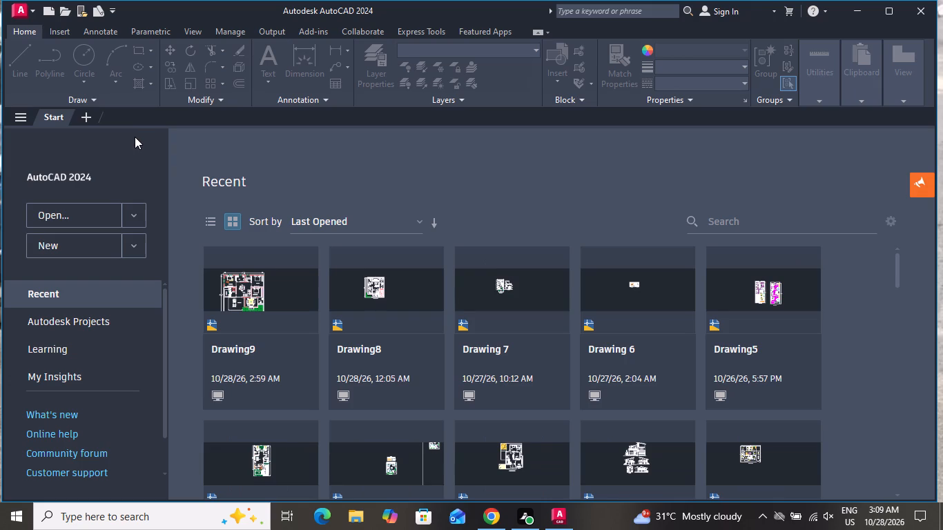
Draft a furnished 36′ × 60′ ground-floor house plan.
Start a new blank drawing.
left_click(62, 246)
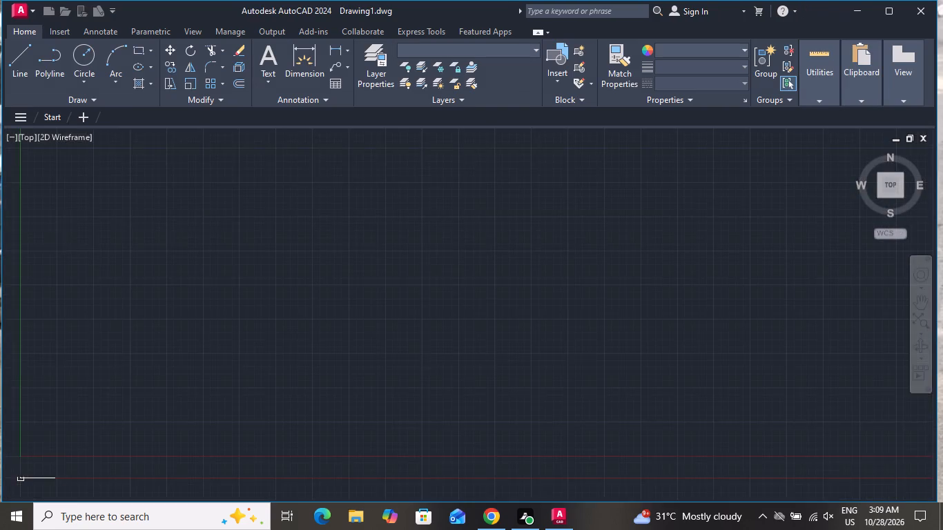
Turn on log file recording for the drawing with the LOGFILEON command.
type("LOG")
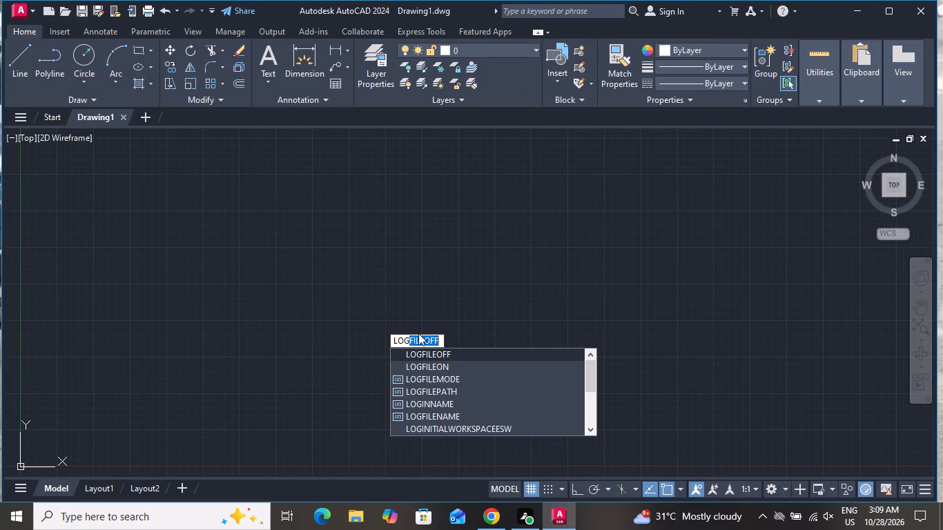
left_click(426, 367)
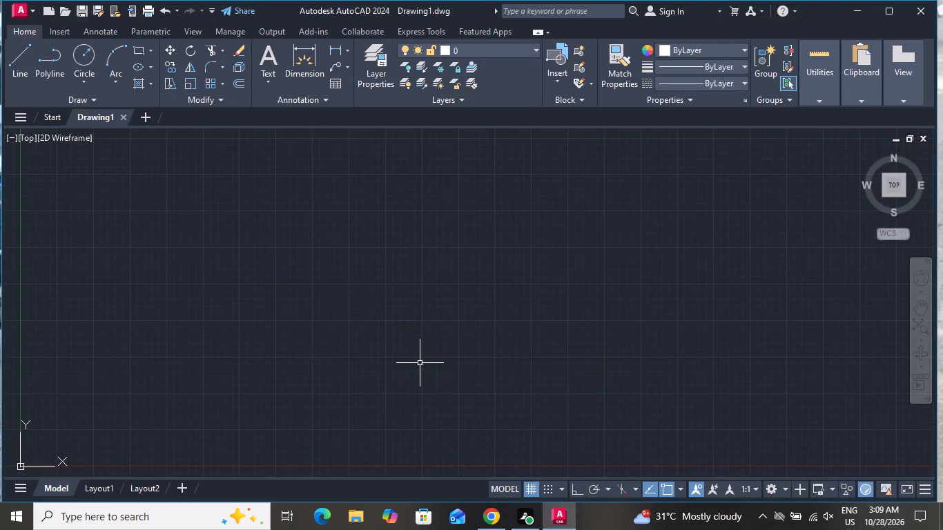
Set the drawing's length units to Engineering with a precision of 0'-0".
type("UN")
key("space")
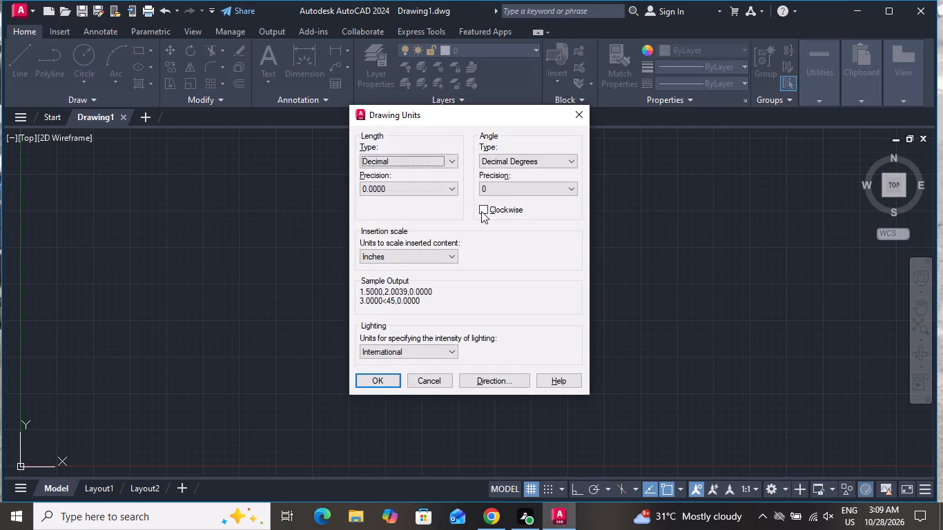
left_click(440, 155)
left_click(422, 191)
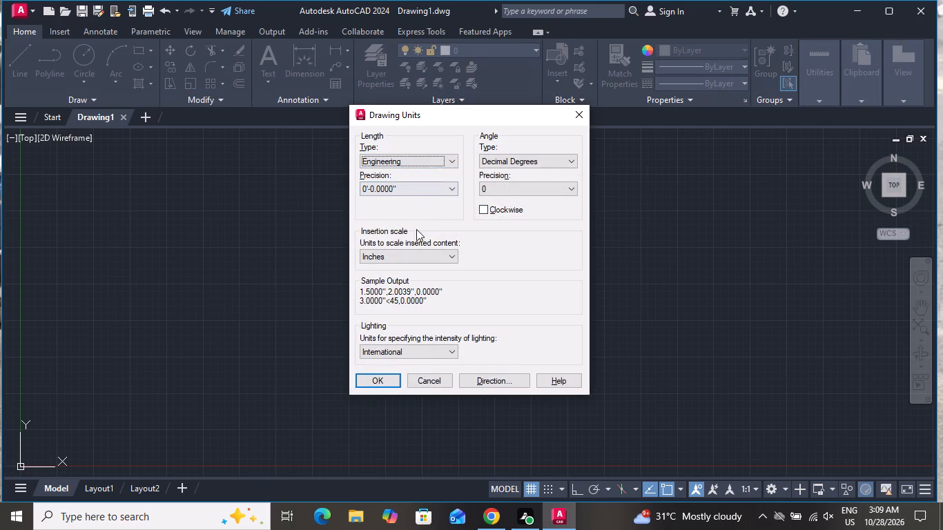
left_click(412, 193)
left_click(407, 197)
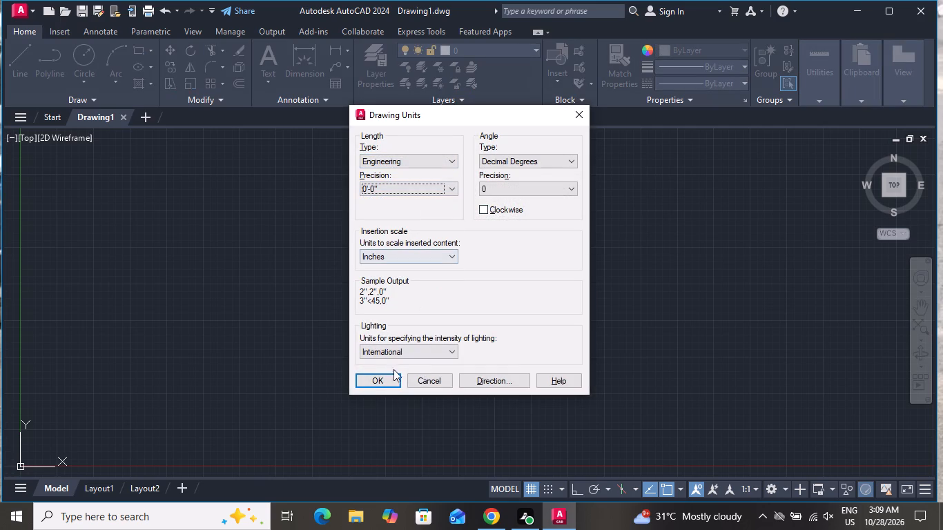
left_click(380, 378)
Modify the Standard dimension style's primary units to Engineering format with a precision of 0'-0".
key("d")
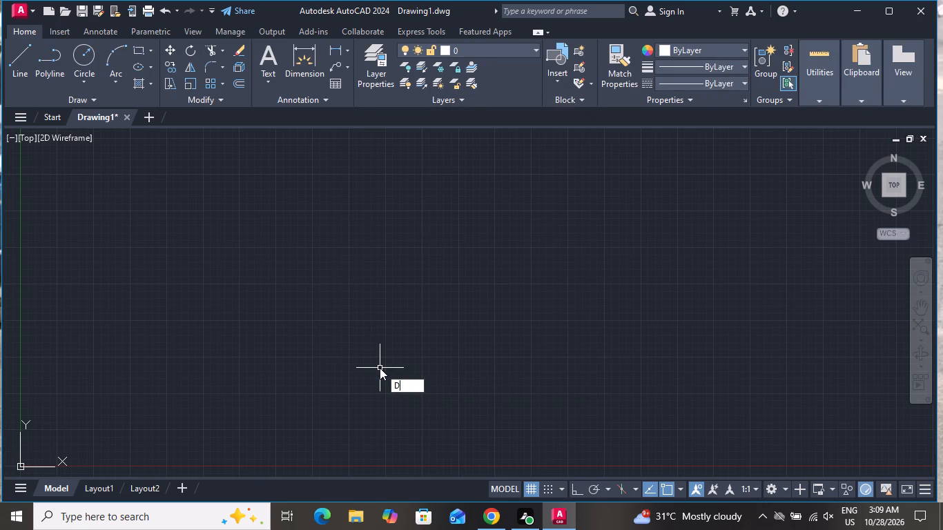
key("space")
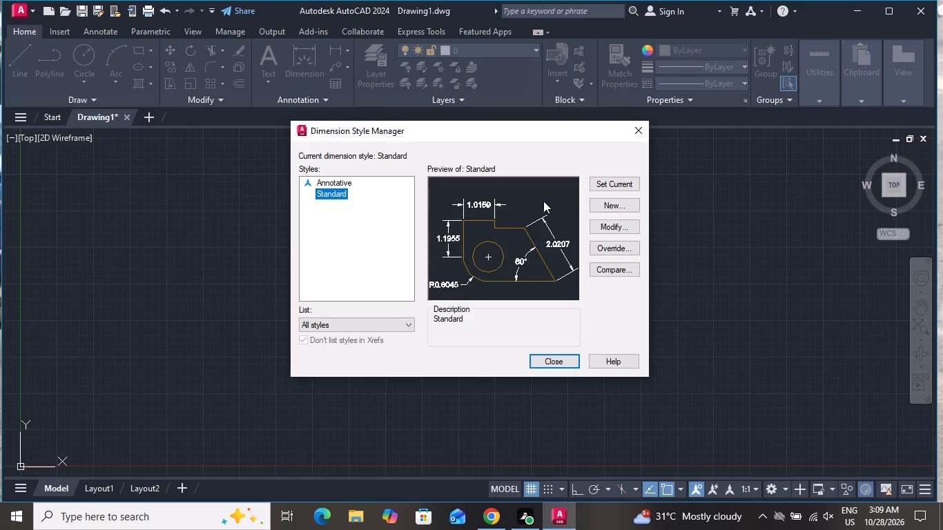
left_click(610, 229)
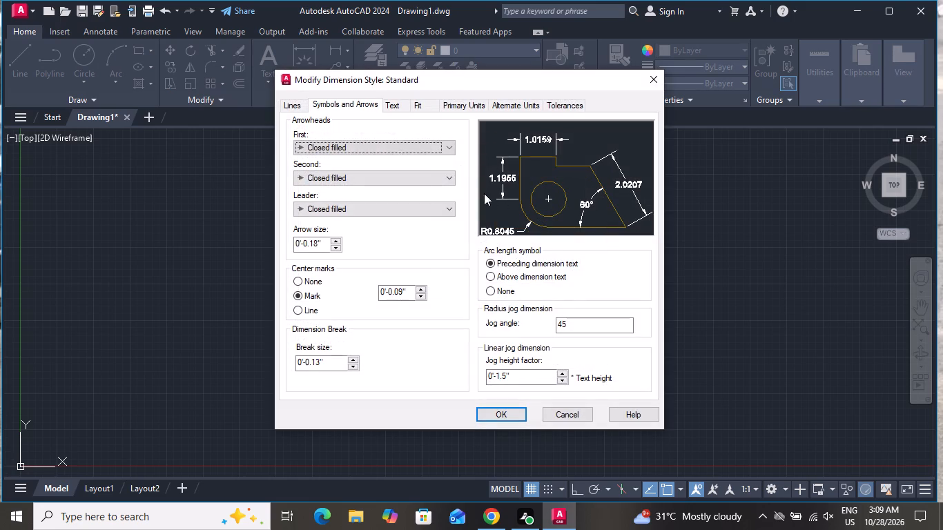
left_click(469, 104)
left_click(450, 137)
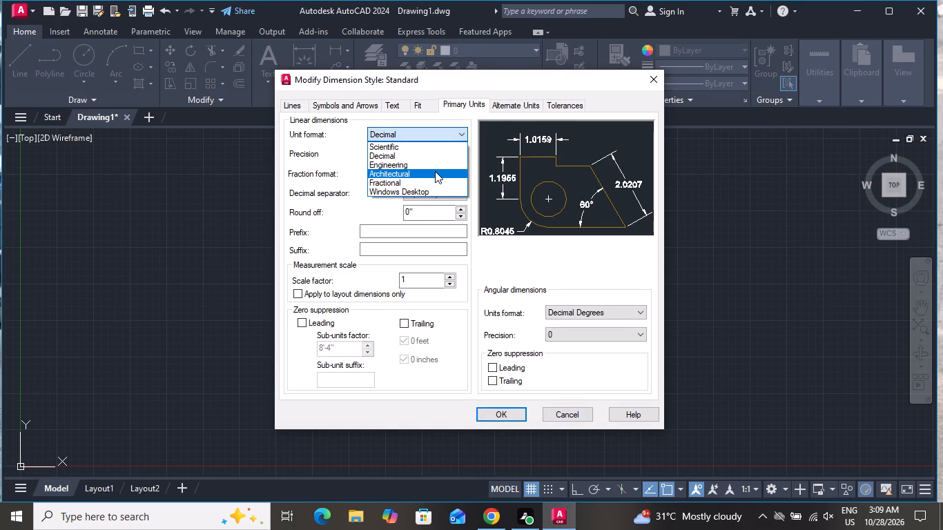
left_click(434, 166)
left_click(431, 158)
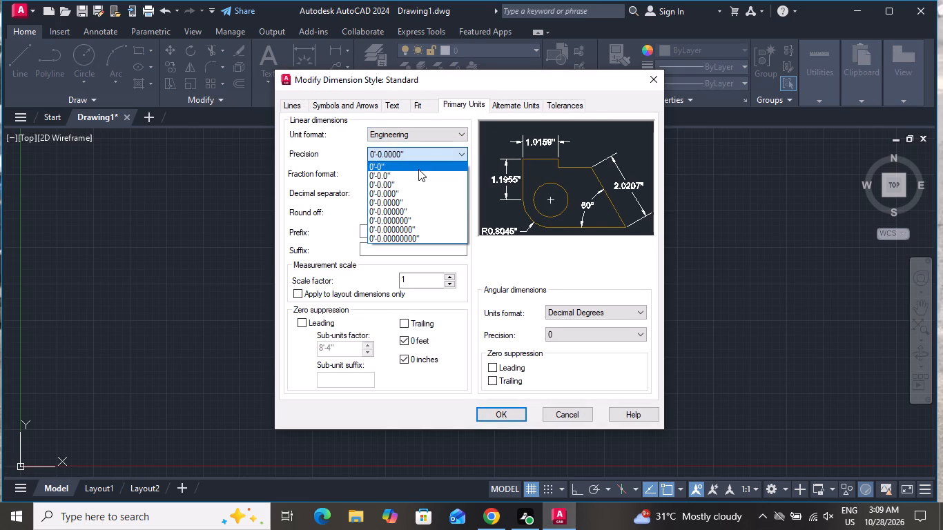
left_click(418, 169)
Raise the Standard dimension style's text height to 2'-1.18".
left_click(395, 100)
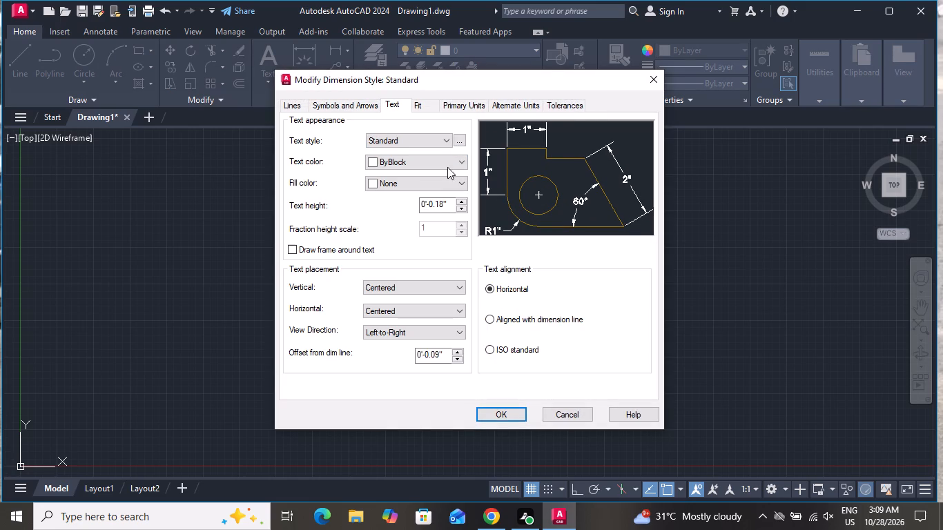
left_click(457, 202)
double_click(458, 202)
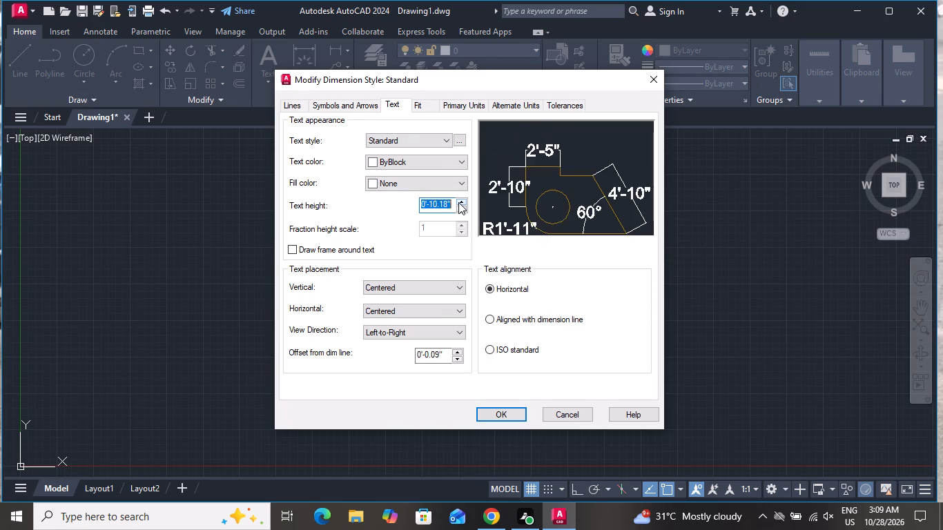
left_click(466, 201)
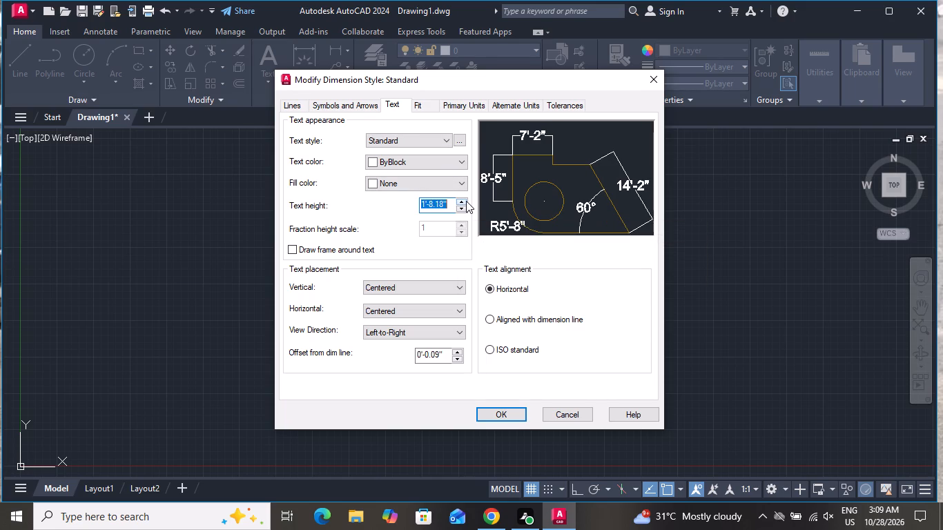
left_click(466, 201)
Raise the dimension arrow size to 2'-1.18", save the style changes and make Standard the current dimension style.
left_click(376, 106)
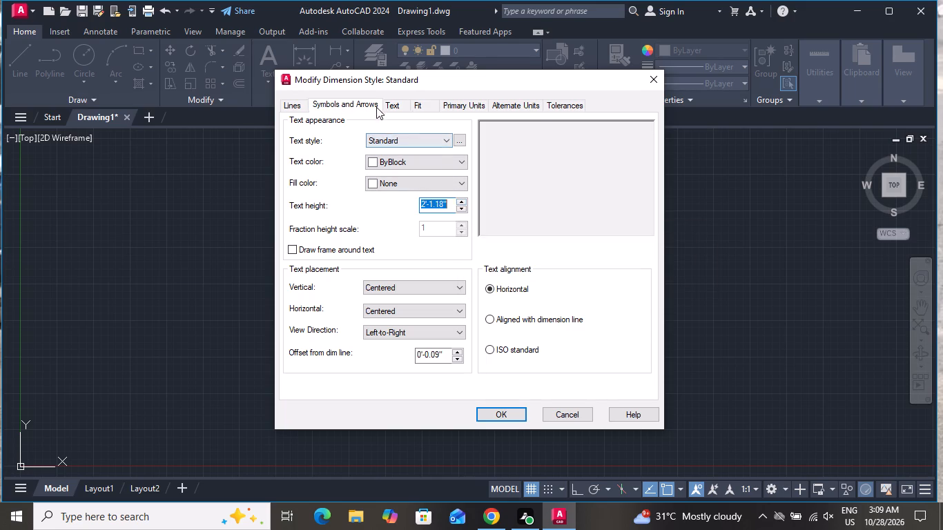
left_click(341, 239)
left_click(341, 239)
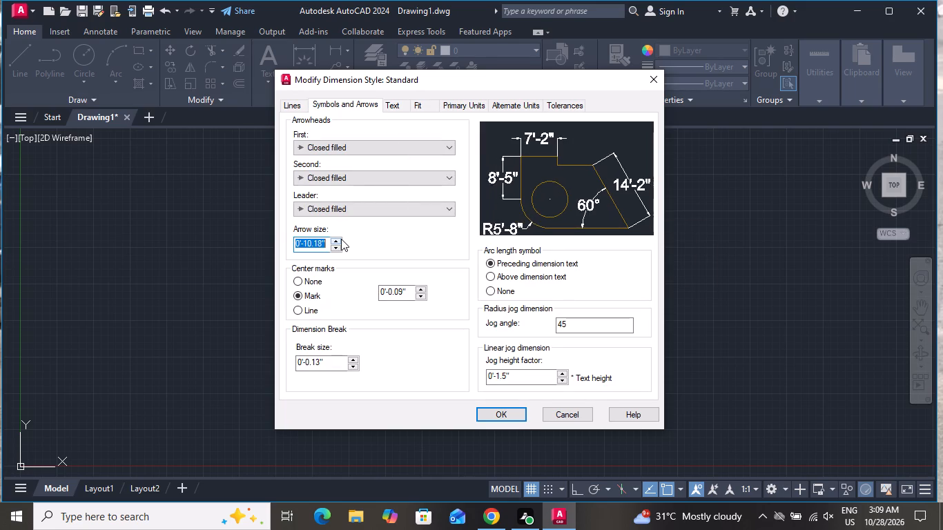
double_click(341, 239)
left_click(341, 239)
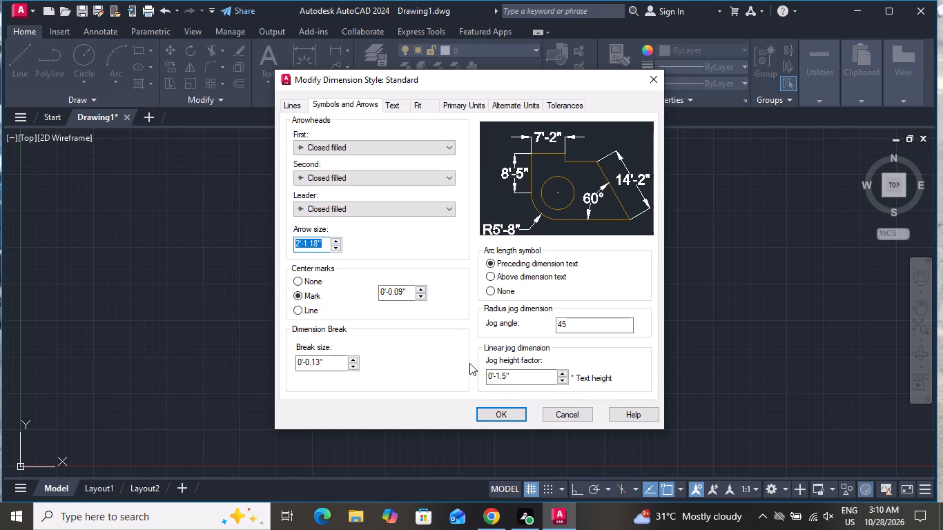
left_click(486, 414)
left_click(607, 181)
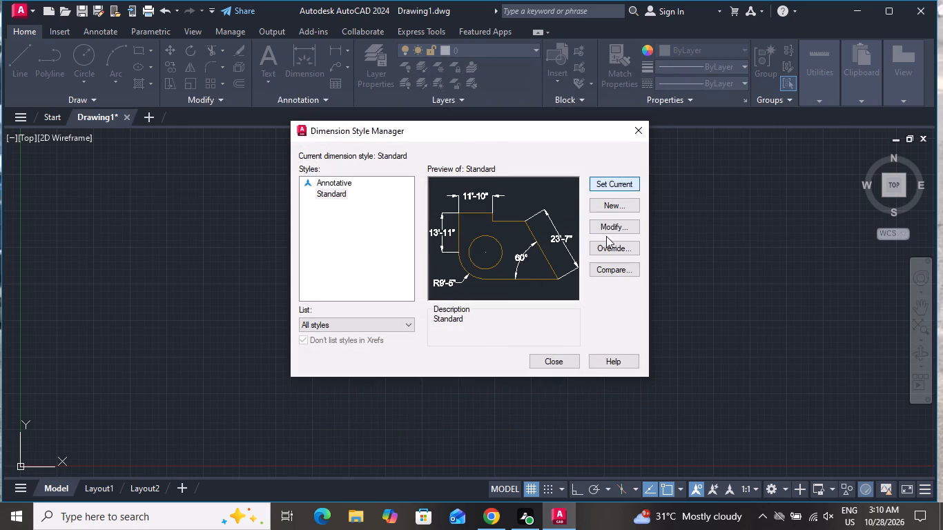
left_click(545, 362)
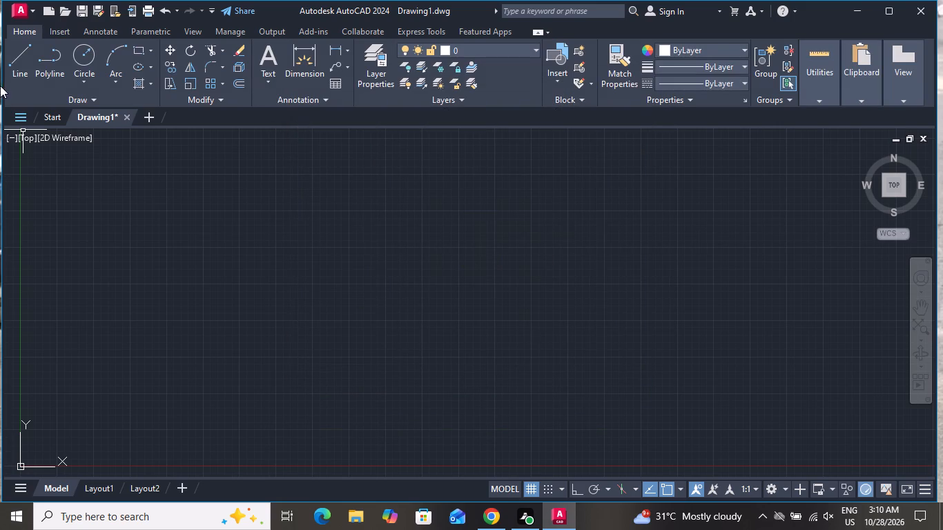
With Ortho mode turned on, draw a 60' vertical line upward from a point near the origin.
left_click(19, 59)
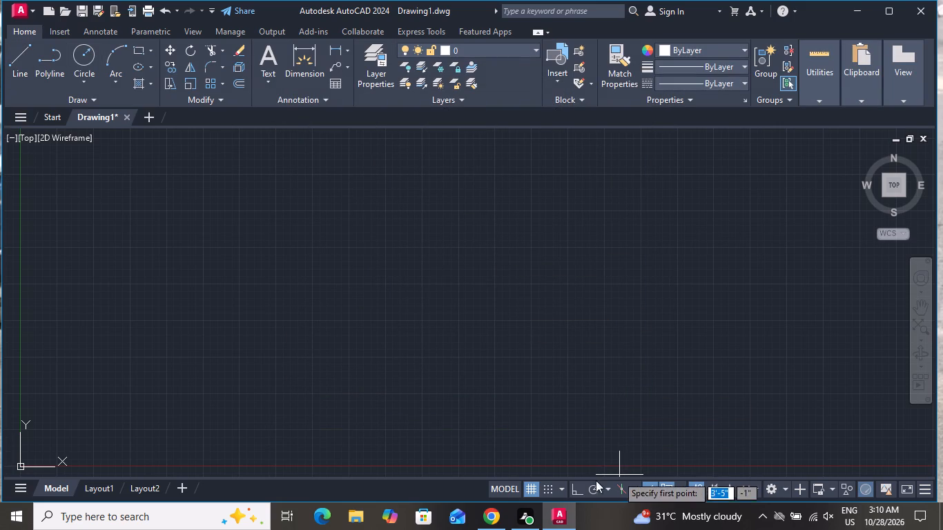
left_click(572, 478)
left_click(575, 489)
left_click(527, 415)
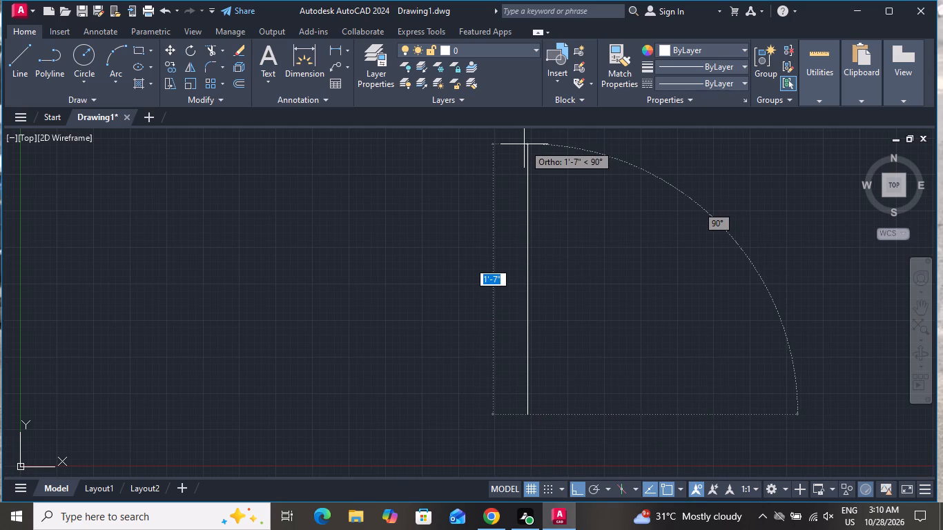
type("60'")
key("Return")
scroll(518, 201, "down", 2)
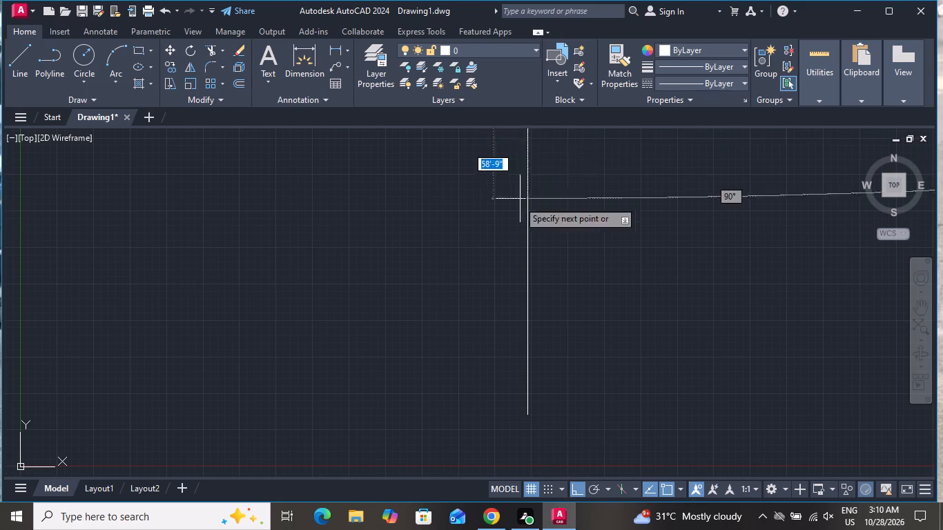
scroll(516, 202, "down", 3)
scroll(483, 267, "down", 3)
right_click(500, 256)
left_click(523, 282)
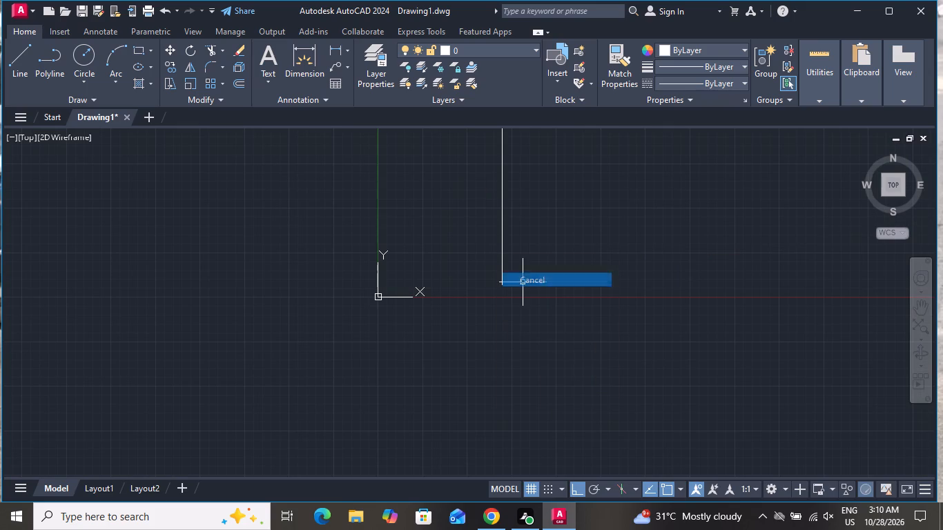
In empty space away from the first line, draw a 60' line upward and continue it 36' horizontally toward east.
key("z")
key("space")
type("A")
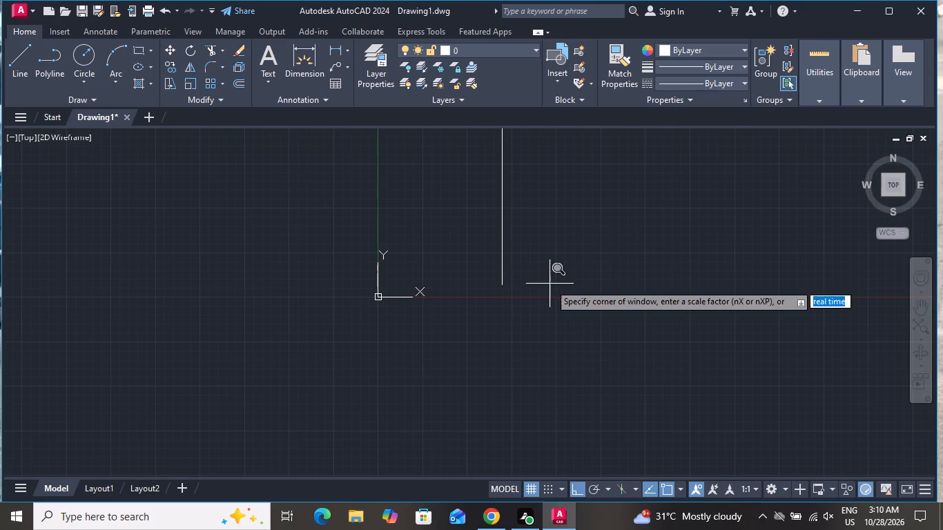
key("space")
scroll(468, 308, "down", 4)
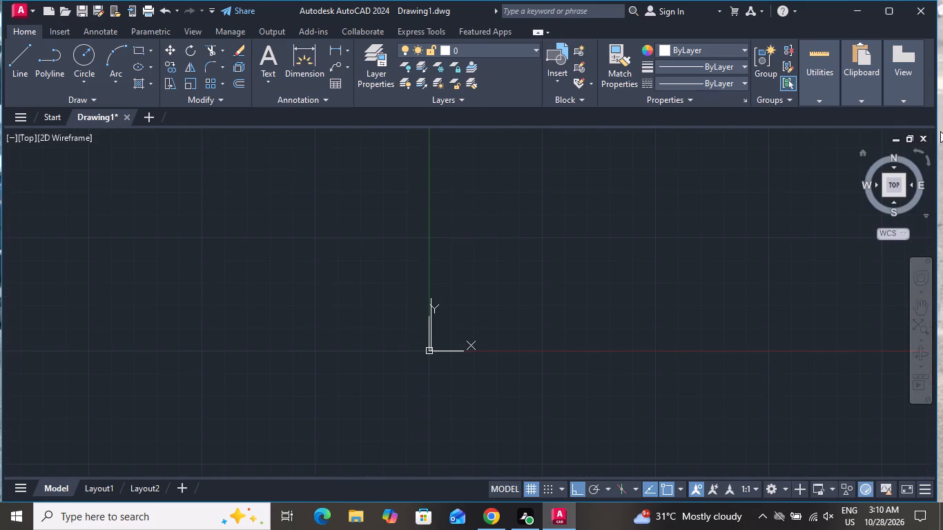
scroll(850, 136, "up", 4)
left_click(14, 57)
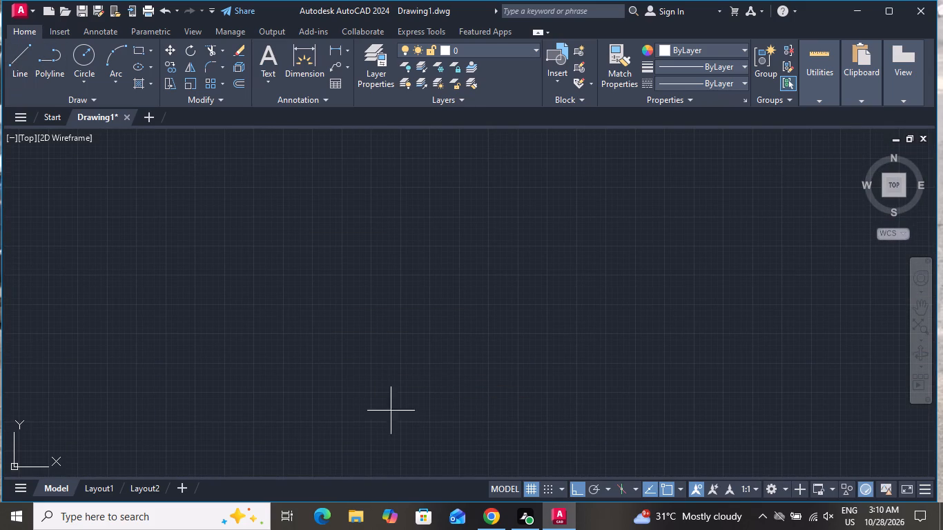
left_click(482, 418)
type("60'")
key("Return")
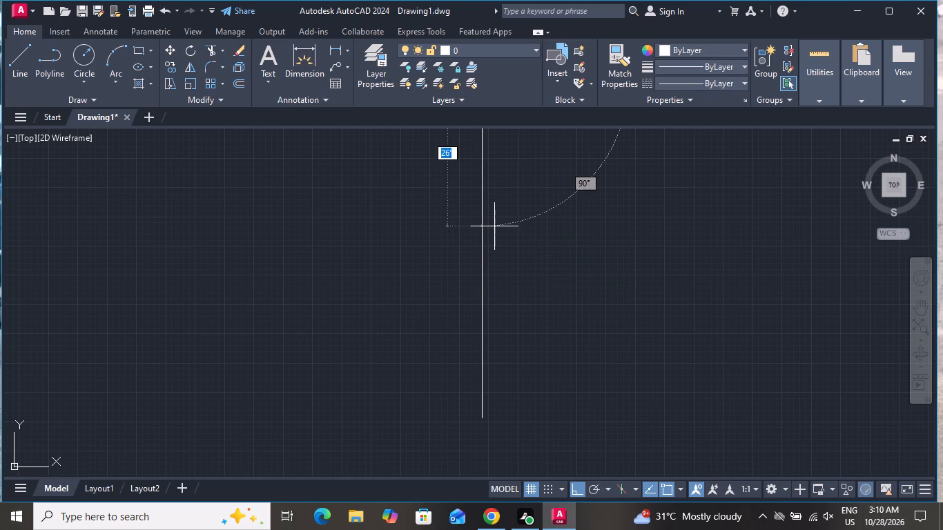
scroll(511, 252, "down", 4)
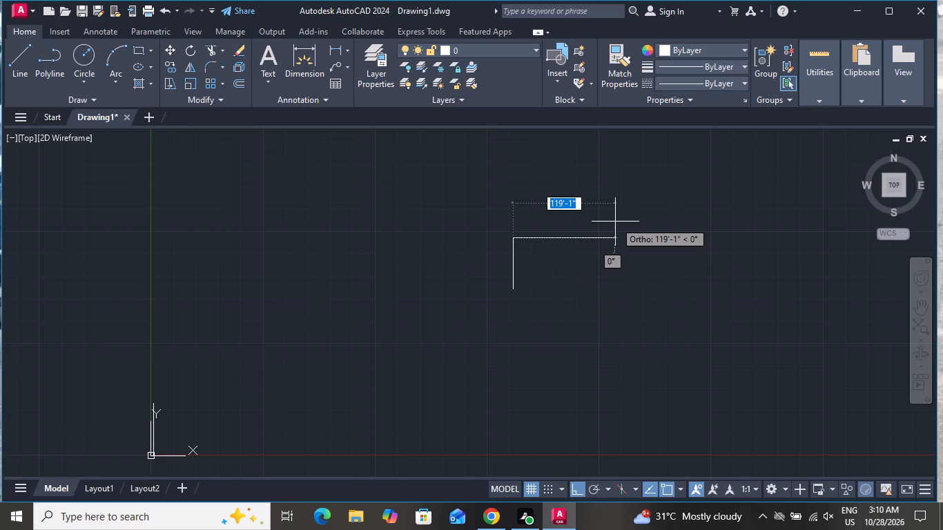
type("36")
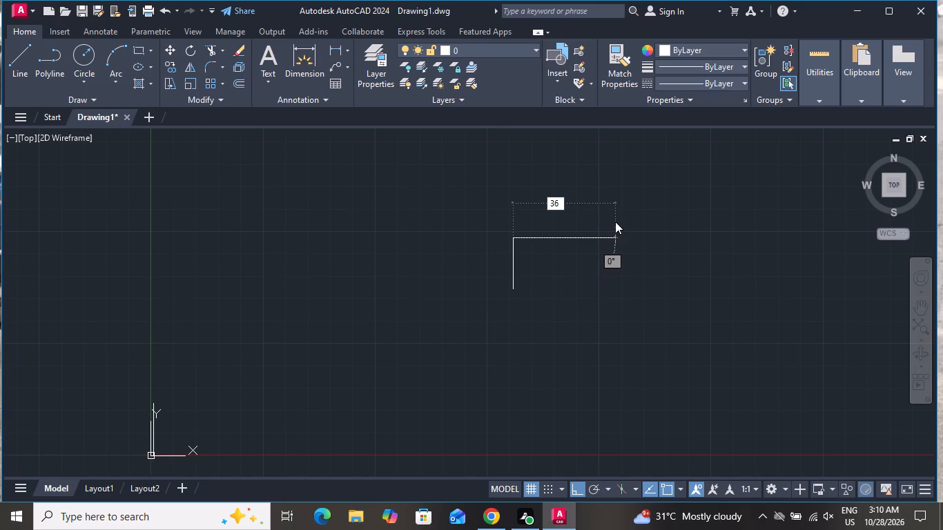
key("apostrophe")
key("Return")
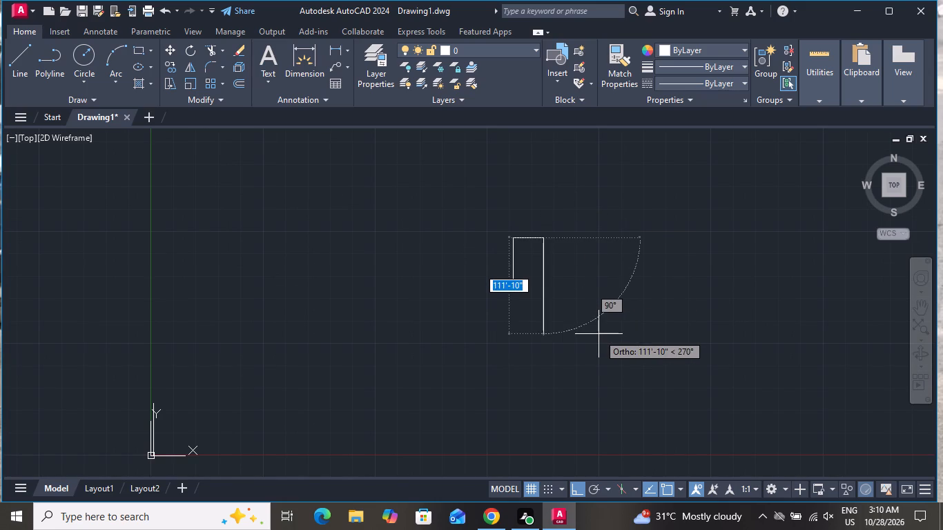
Complete the rectangular outline with a 60' line downward and a 36' line back to the starting corner.
type("60")
key("apostrophe")
key("Return")
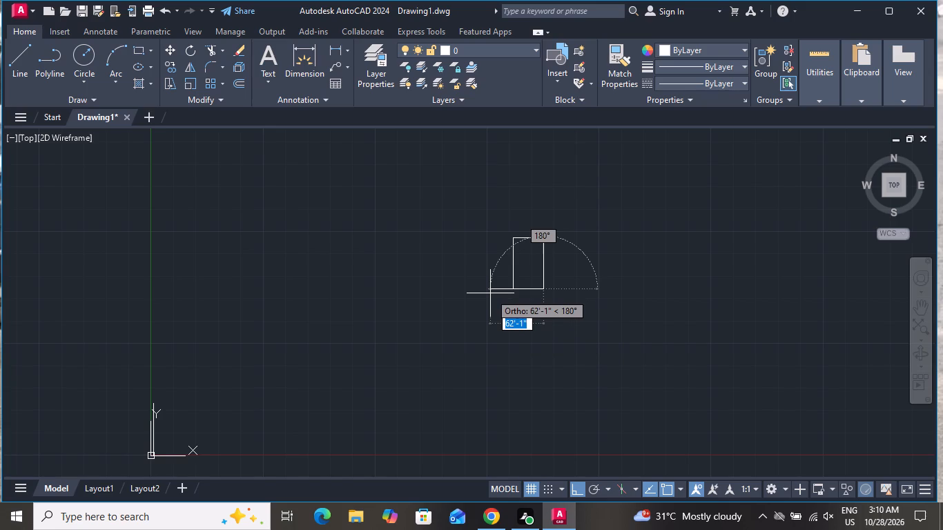
type("36")
key("apostrophe")
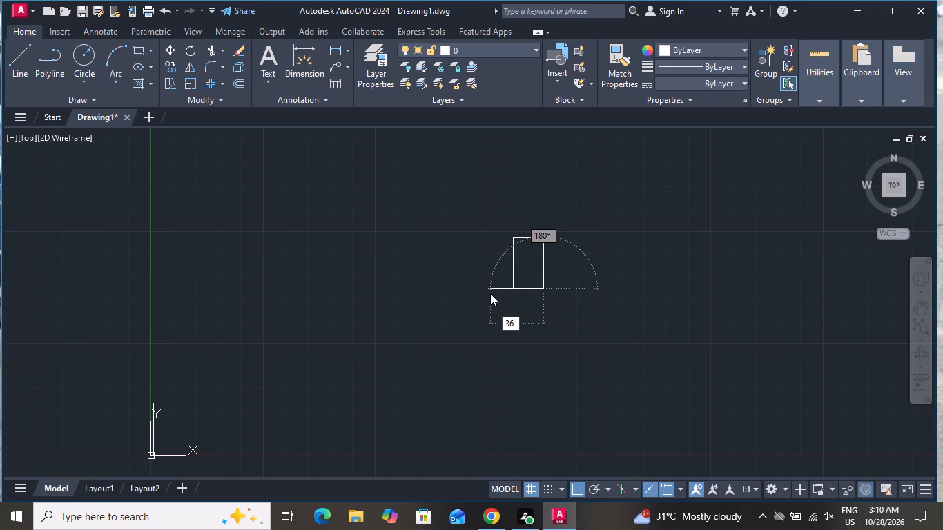
key("Return")
right_click(490, 293)
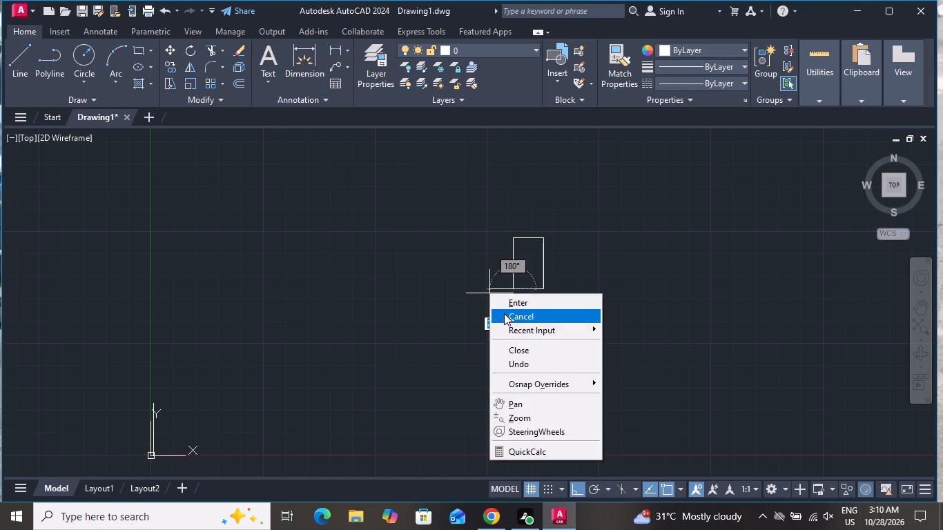
left_click(506, 314)
Offset all four sides of the rectangular outline 6" inward to form the exterior wall thickness.
type("O")
key("space")
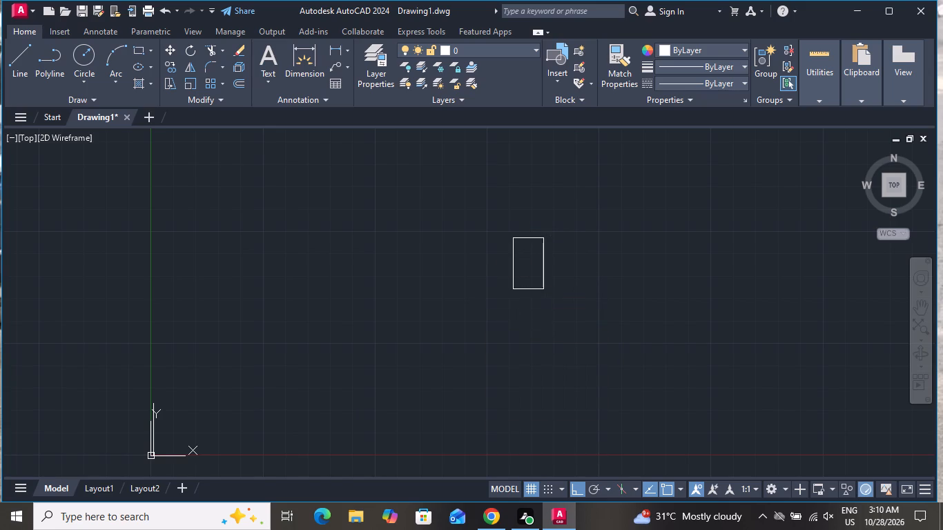
key("6")
key("shift+quotedbl")
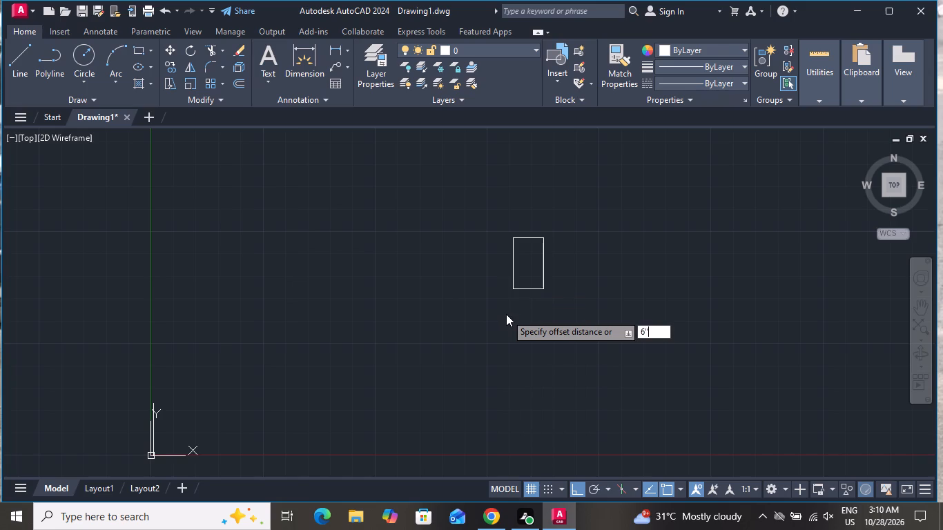
key("Return")
scroll(521, 221, "up", 2)
left_click(530, 262)
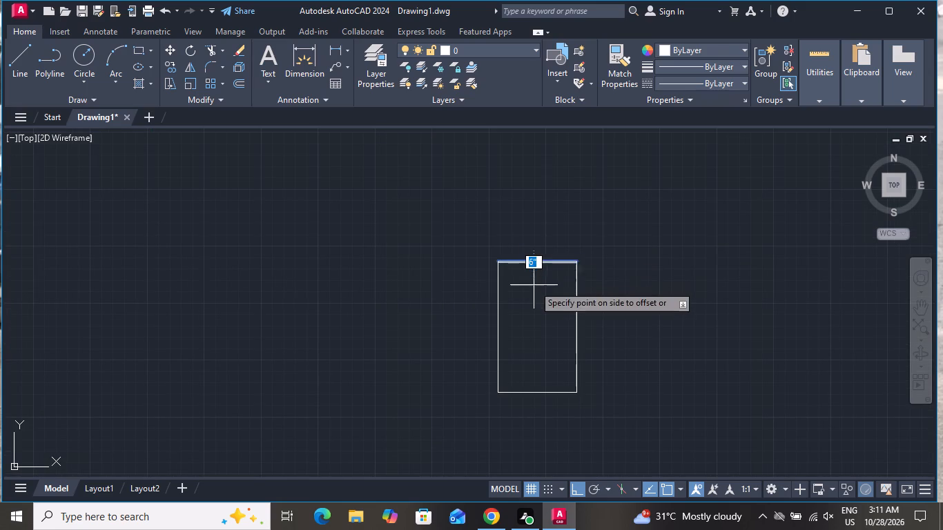
left_click(534, 285)
left_click(498, 302)
left_click(526, 302)
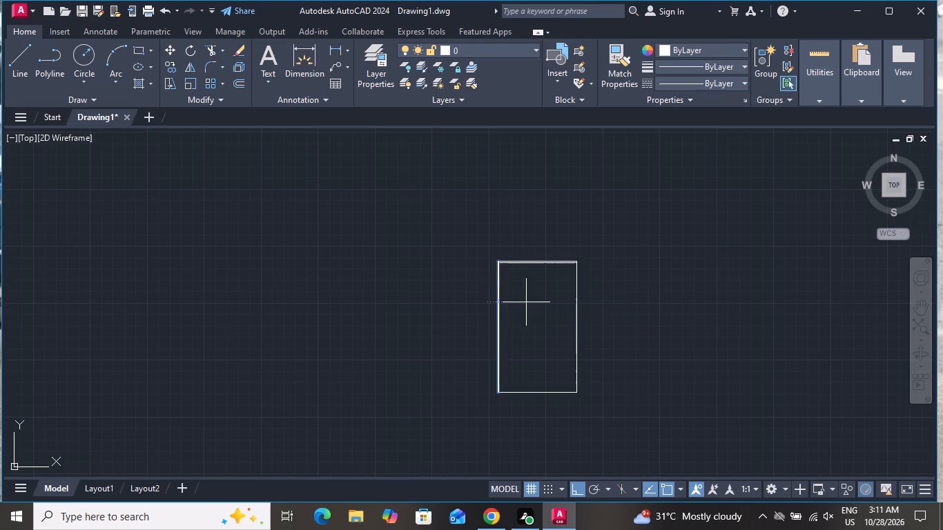
left_click(576, 300)
left_click(545, 306)
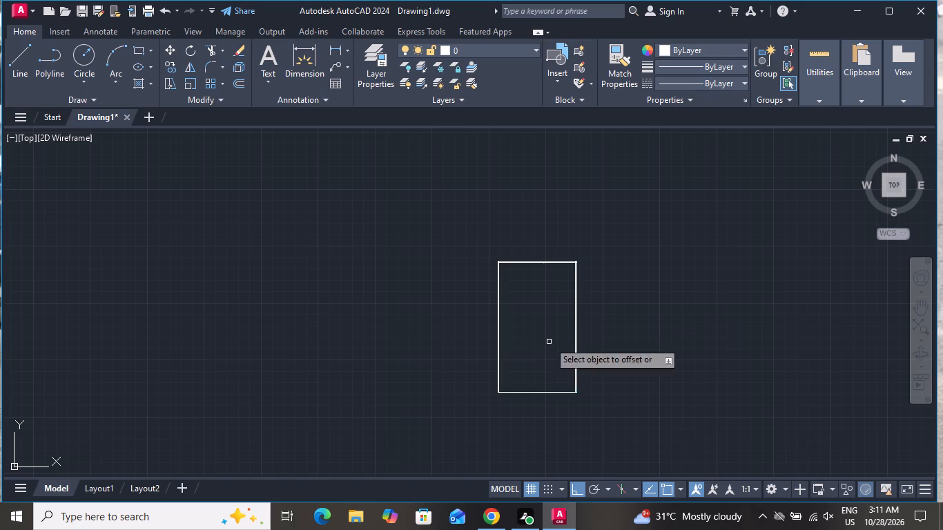
left_click(542, 392)
left_click(538, 375)
right_click(532, 335)
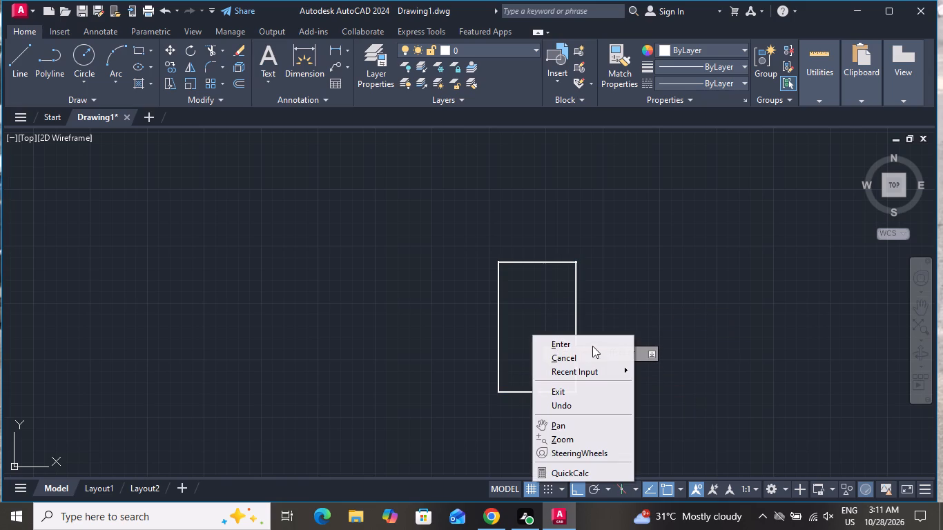
left_click(593, 349)
Trim the overlapping ends of the inner wall lines at the outline's top-left corner.
left_click(213, 50)
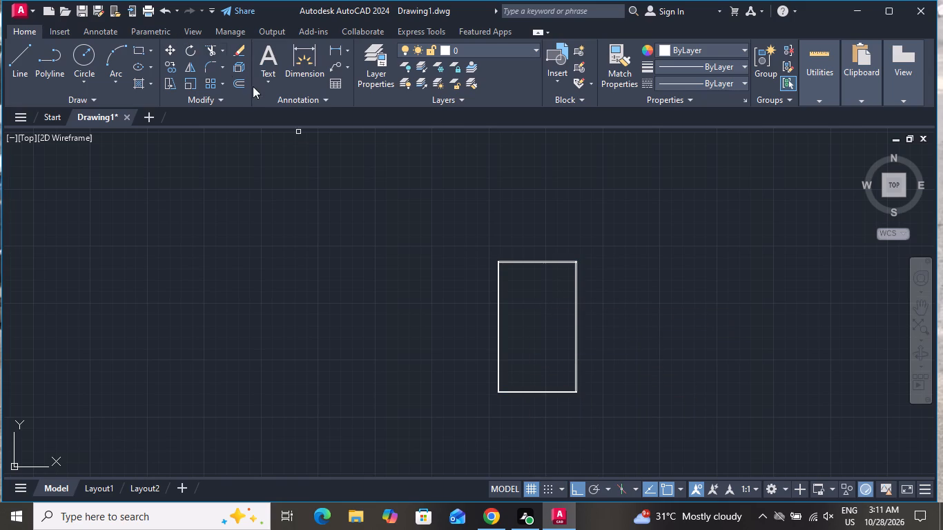
scroll(474, 249, "up", 2)
scroll(552, 290, "up", 7)
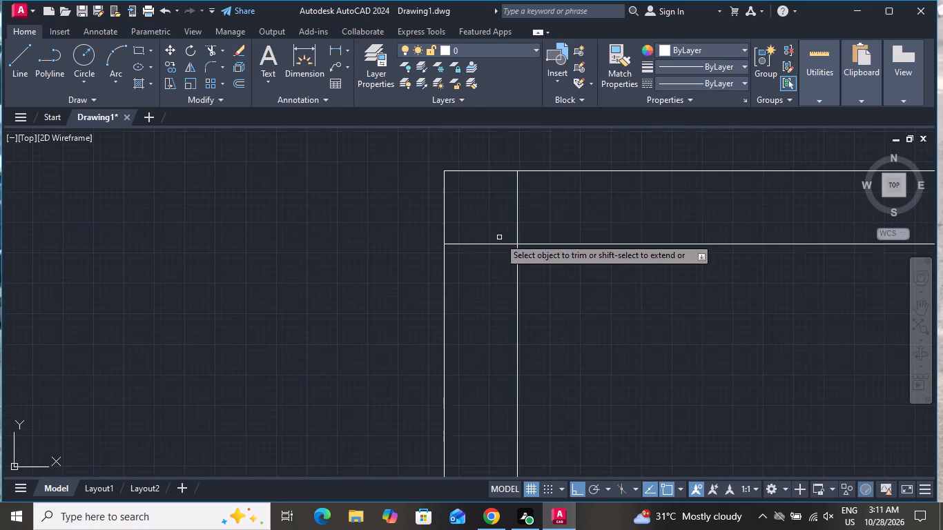
left_click(492, 217)
left_click(572, 199)
left_click(492, 218)
left_click(495, 333)
Trim the overlapping ends of the inner wall lines at the outline's top-right corner.
scroll(416, 234, "down", 4)
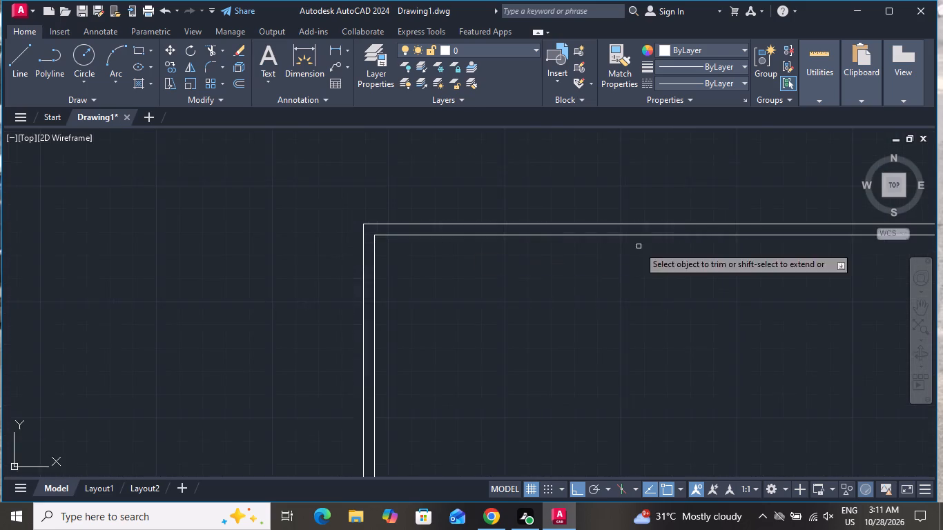
scroll(608, 245, "down", 2)
scroll(835, 245, "up", 5)
scroll(663, 183, "up", 2)
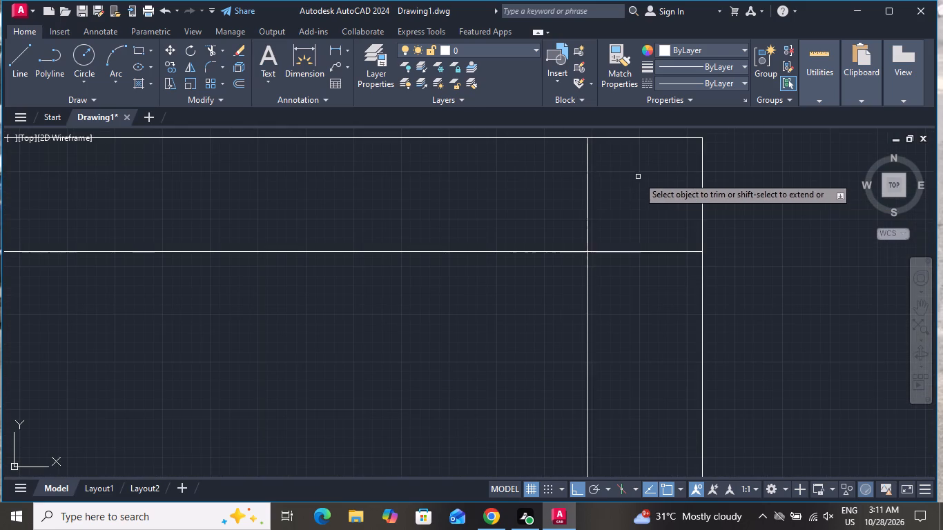
left_click(638, 176)
left_click(525, 195)
left_click(624, 192)
left_click(652, 340)
Trim the overlapping ends of the inner wall lines at the outline's bottom-right corner.
scroll(676, 285, "down", 8)
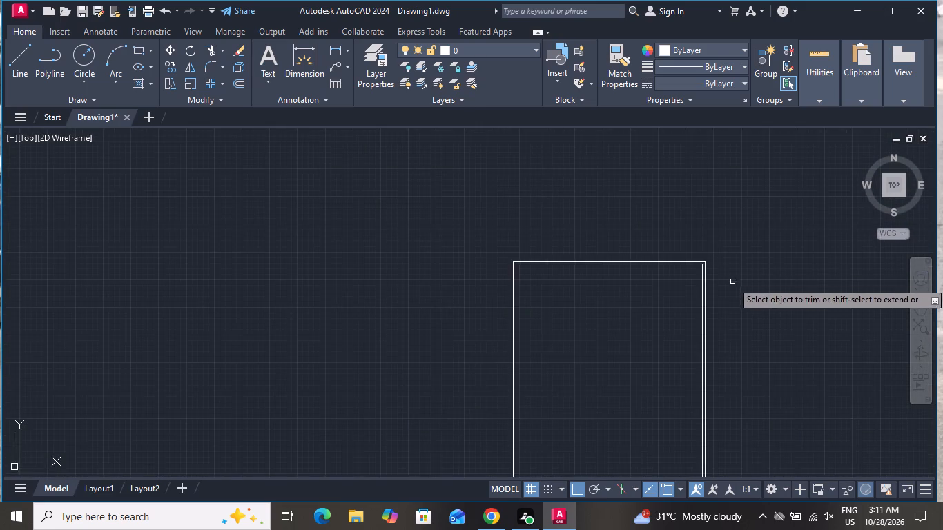
scroll(732, 266, "down", 3)
scroll(717, 331, "up", 4)
scroll(769, 407, "up", 4)
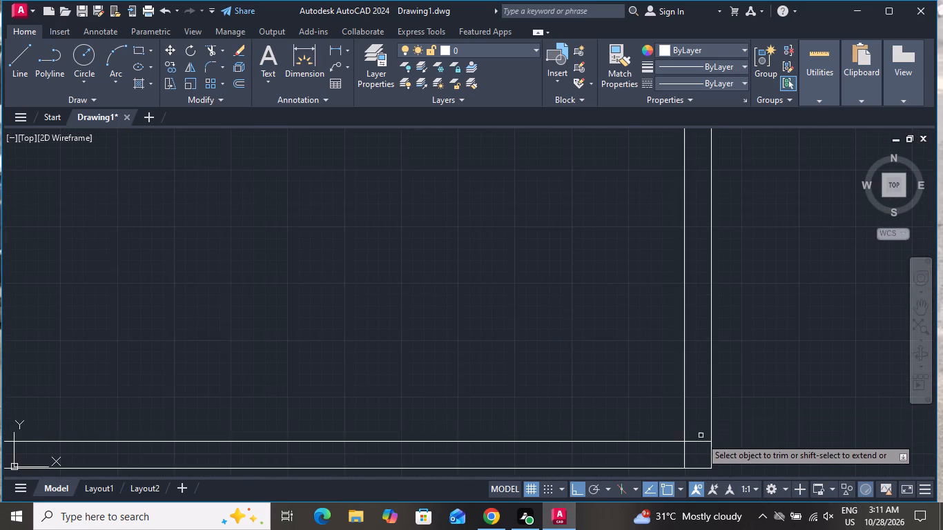
scroll(700, 446, "up", 3)
left_click(700, 446)
left_click(703, 389)
scroll(695, 328, "down", 3)
scroll(691, 356, "up", 3)
left_click(665, 363)
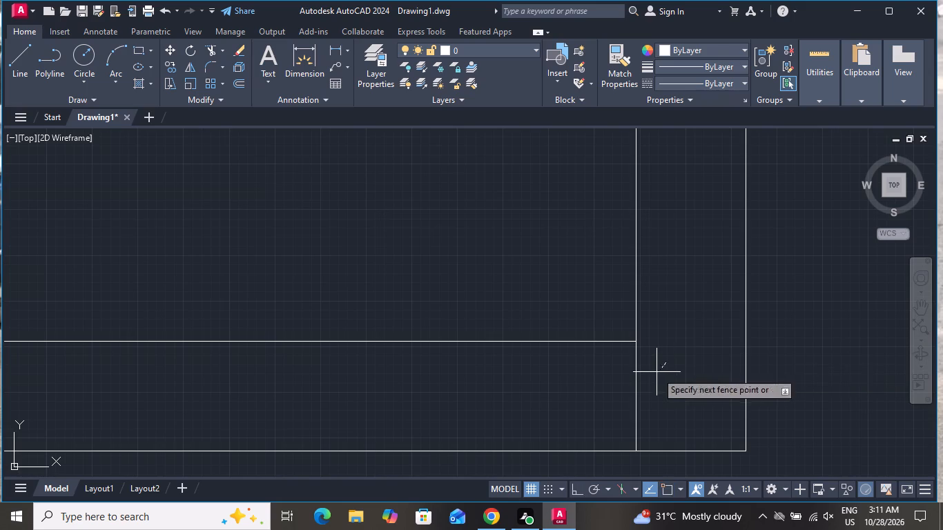
left_click(610, 380)
Trim the overlapping inner wall line ends at the outline's bottom-left corner and end the Trim command.
scroll(726, 365, "down", 6)
scroll(224, 368, "up", 2)
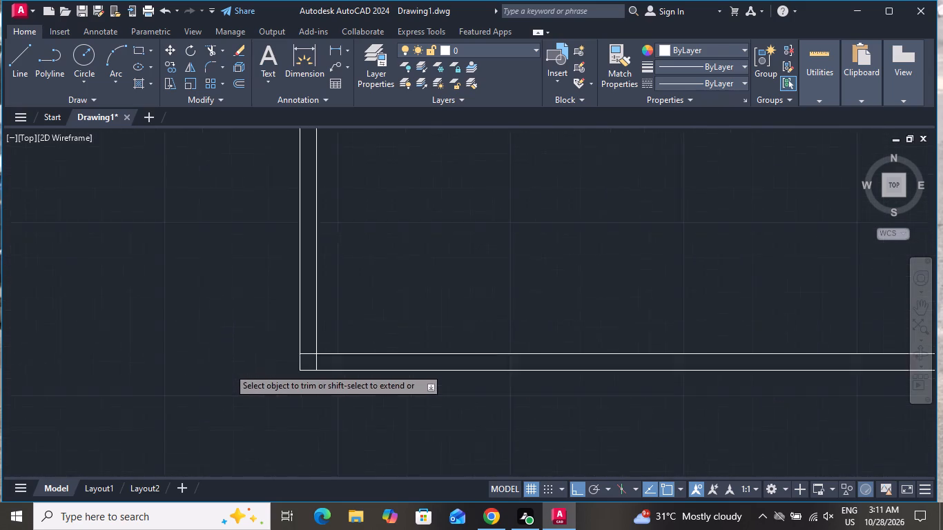
scroll(229, 368, "up", 3)
scroll(549, 334, "up", 1)
left_click(543, 326)
left_click(543, 290)
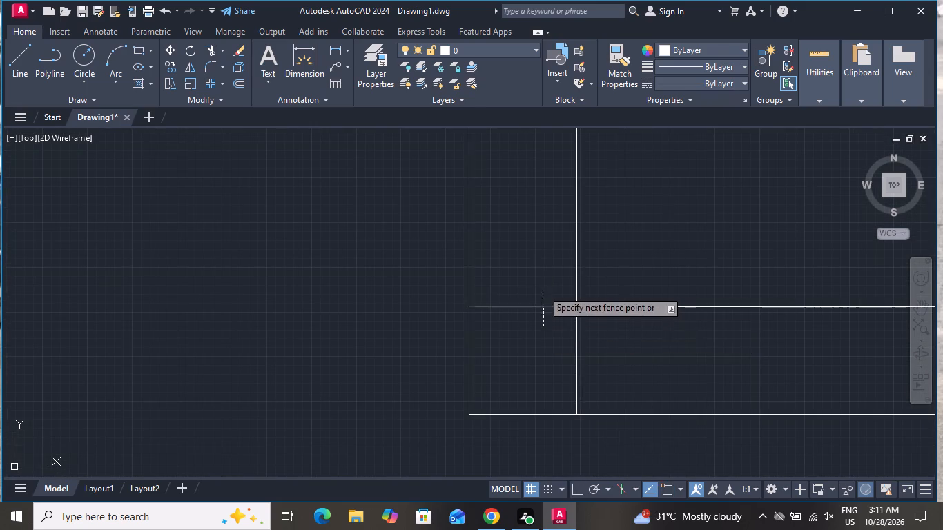
left_click(550, 354)
left_click(675, 352)
scroll(601, 379, "down", 11)
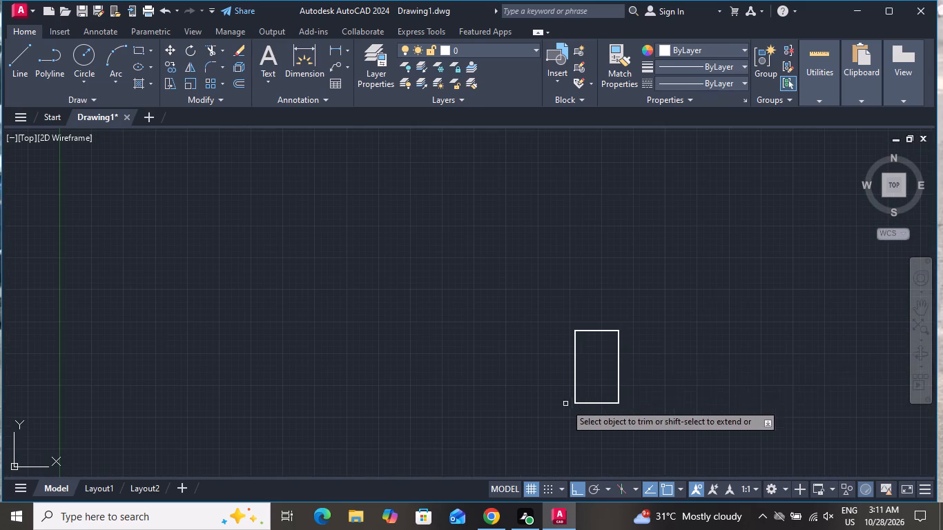
right_click(658, 362)
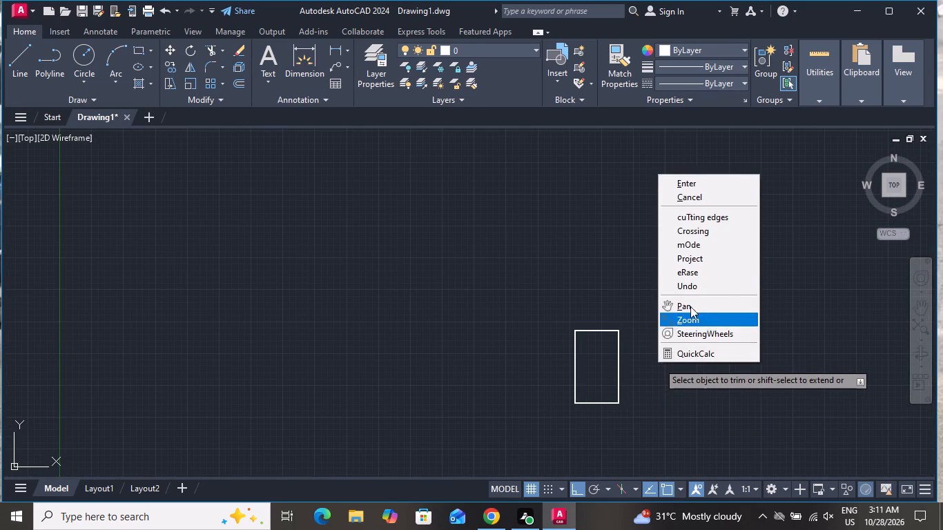
left_click(692, 196)
Using Offset's Through option, offset the inner line of the west wall 5'8" into the building.
scroll(617, 398, "up", 3)
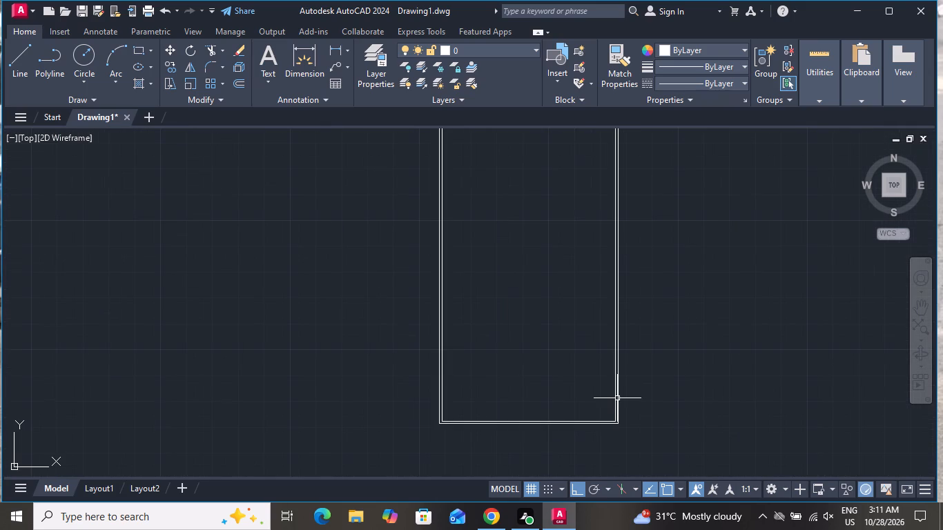
key("o")
key("space")
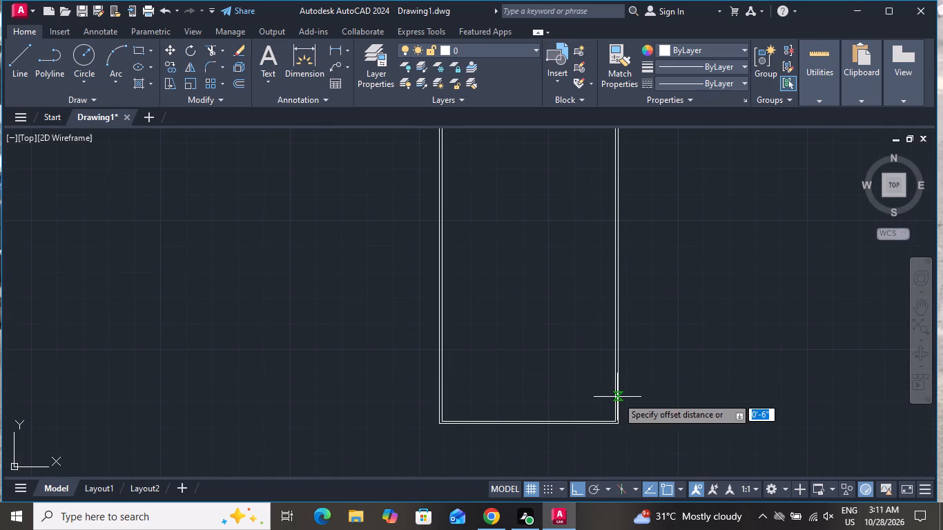
type("T")
key("space")
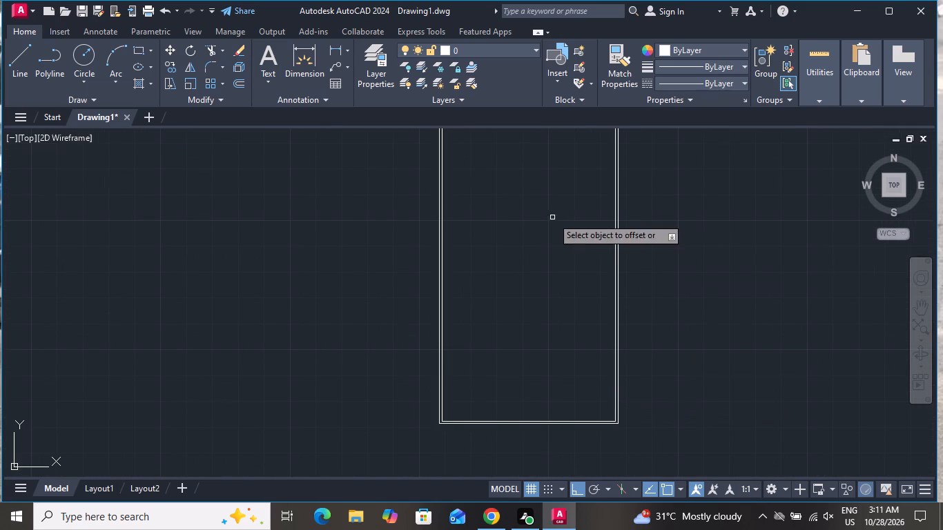
scroll(554, 228, "down", 1)
scroll(487, 181, "up", 3)
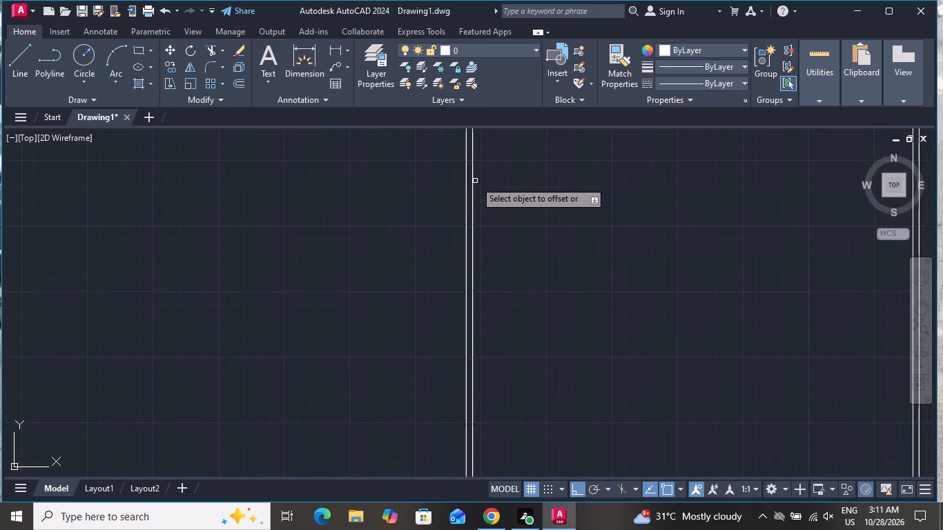
scroll(476, 190, "down", 1)
scroll(477, 174, "up", 1)
left_click(473, 197)
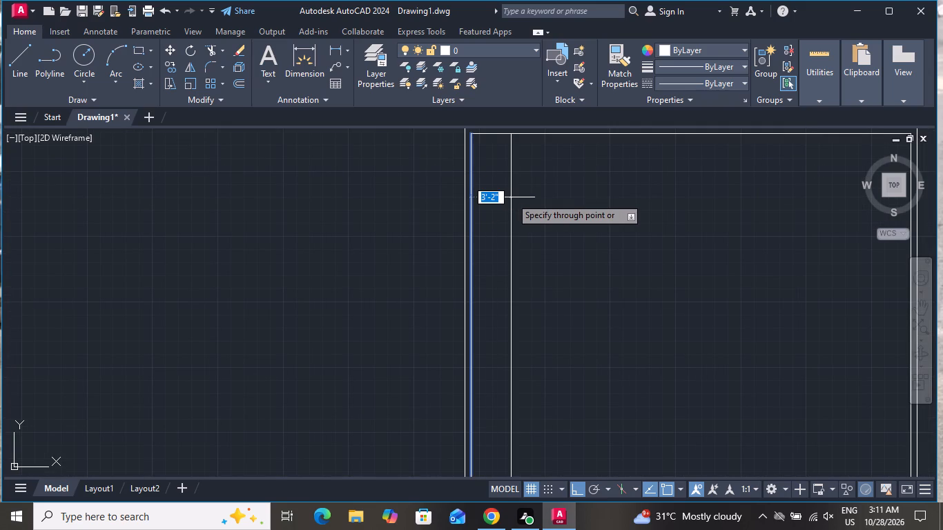
type("5'")
key("8")
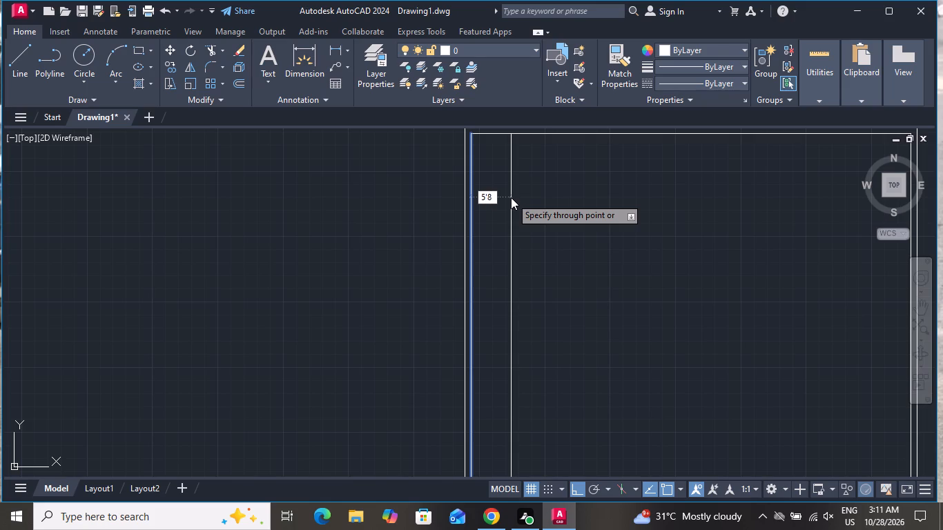
key("shift+quotedbl")
key("Return")
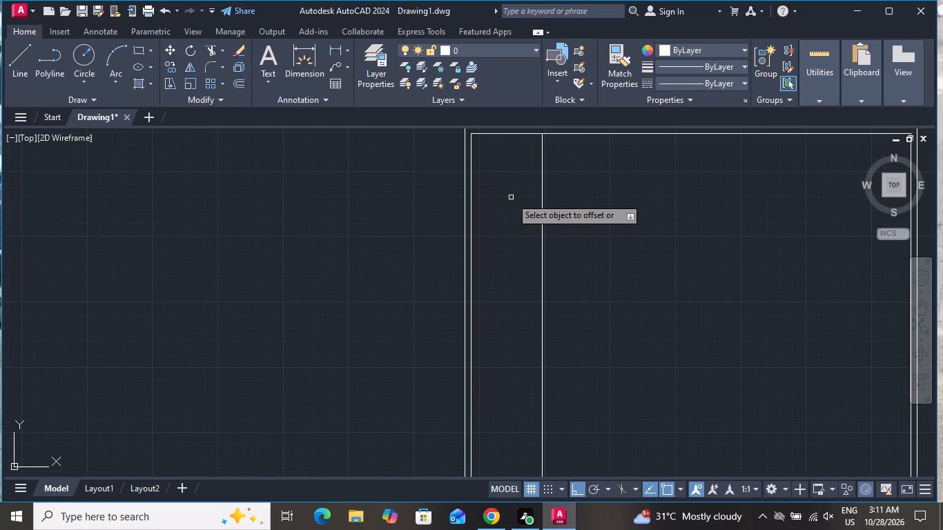
Offset the inner line of the north wall 8'5" downward into the building.
left_click(527, 133)
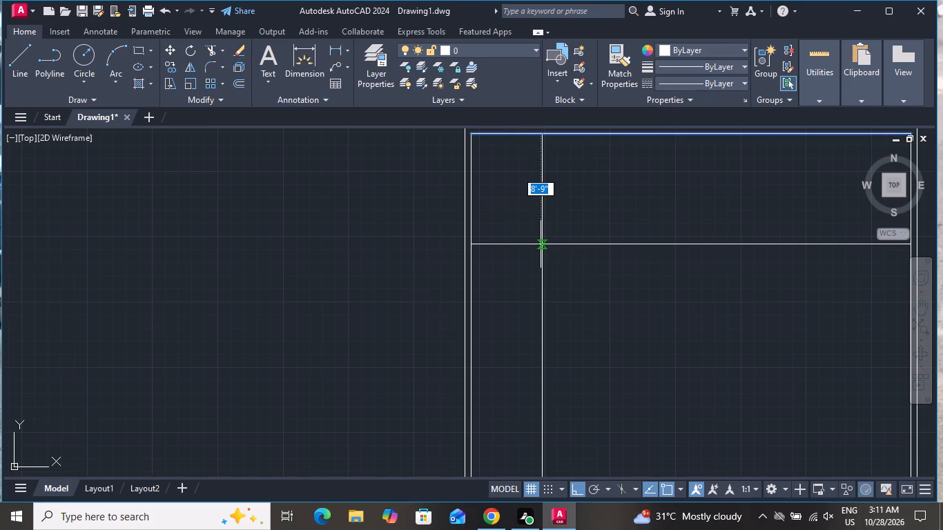
type("8'5")
key("shift+quotedbl")
key("Return")
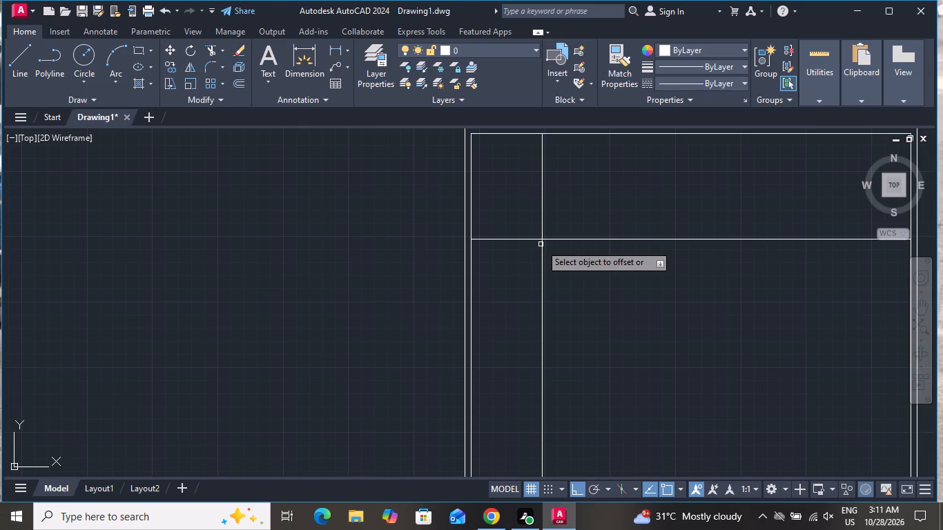
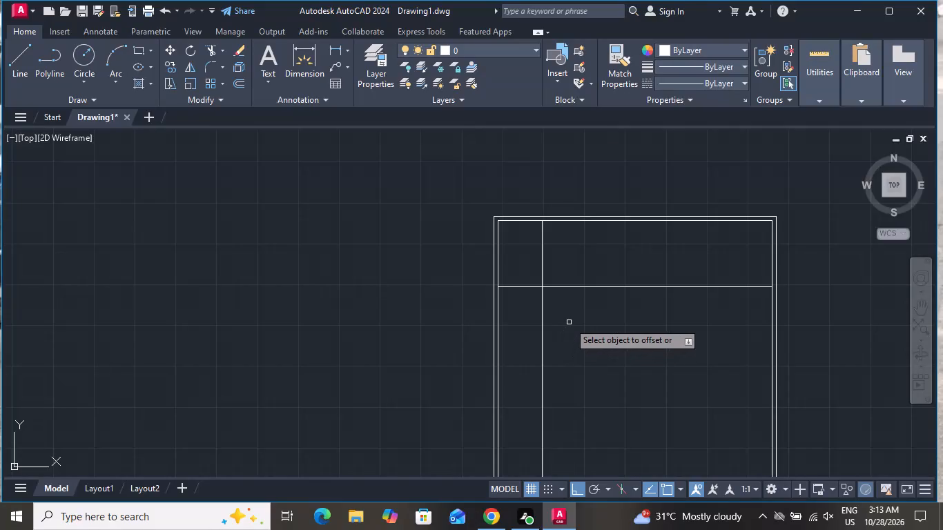
Offset the vertical partition line 6" to the east to give that partition its thickness.
left_click(541, 257)
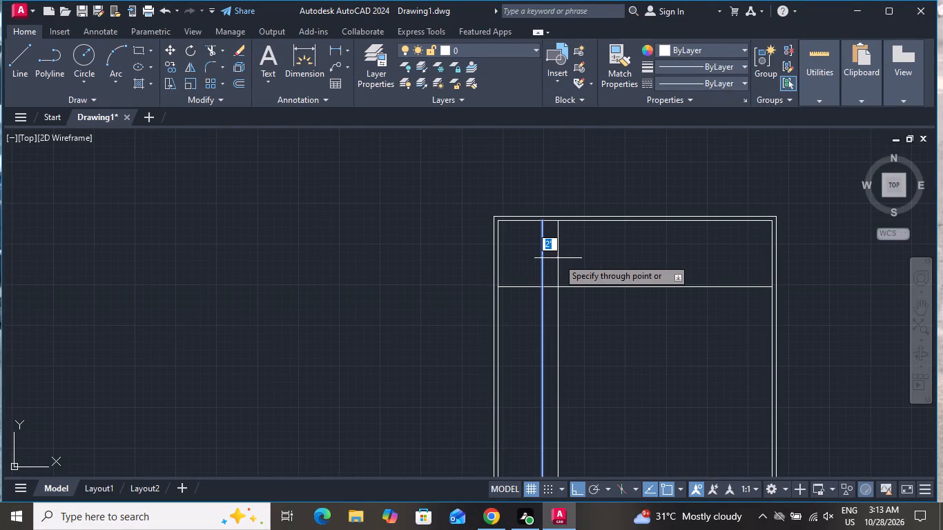
key("6")
key("shift+quotedbl")
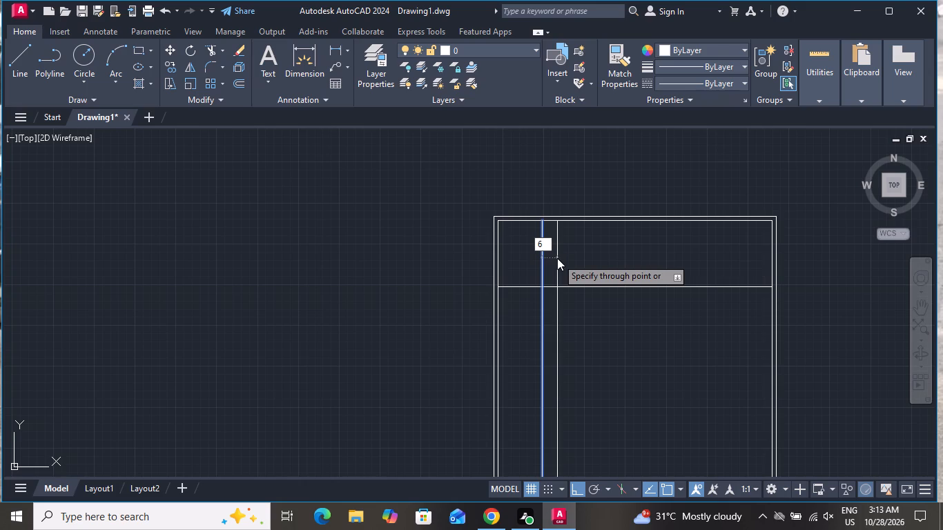
key("Return")
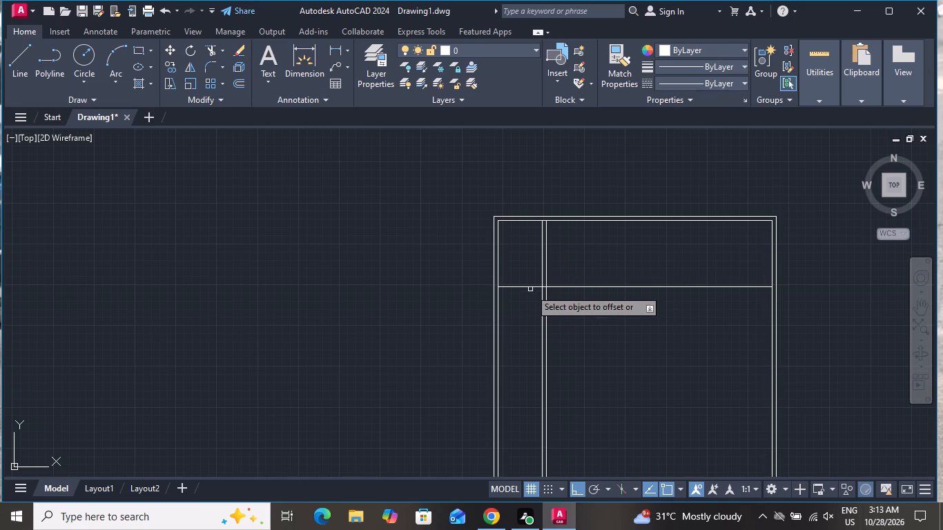
Offset the horizontal partition line 6" downward to give that partition its thickness.
left_click(530, 288)
key("7")
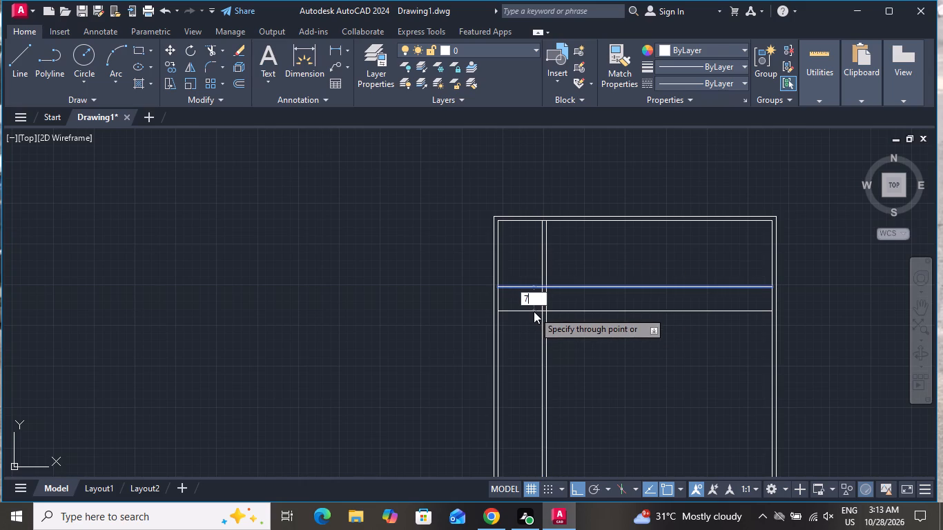
key("BackSpace")
key("6")
key("shift+quotedbl")
key("Return")
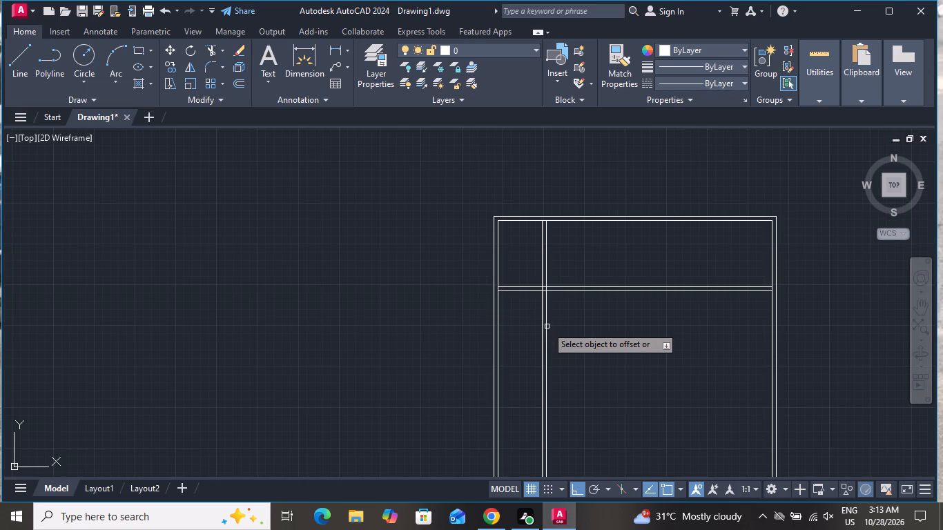
Offset the east line of the vertical partition 5'8" to the east to start a second vertical partition.
scroll(555, 375, "down", 1)
scroll(554, 316, "up", 1)
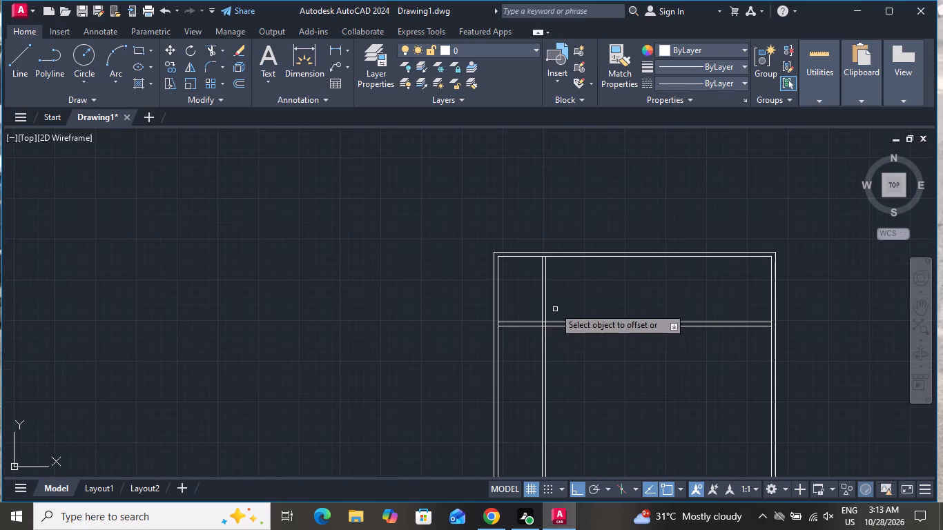
scroll(547, 301, "up", 2)
left_click(544, 304)
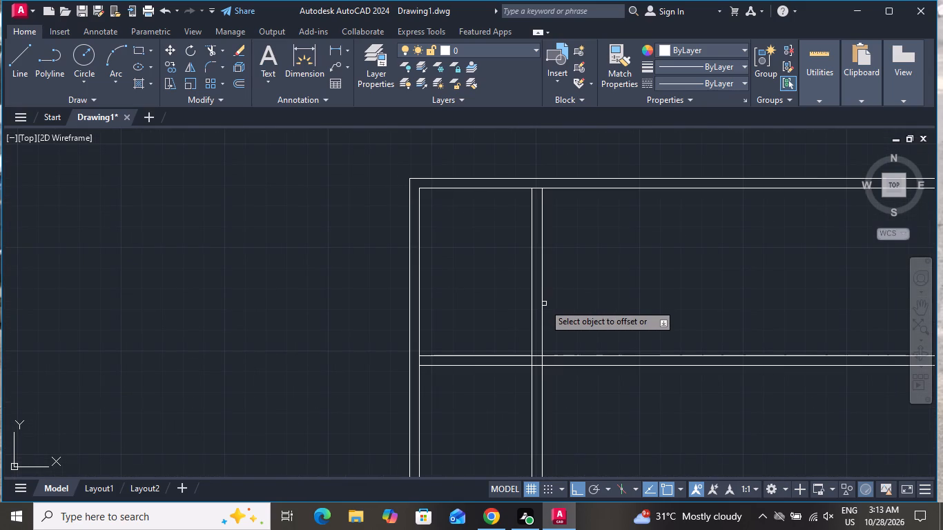
left_click(542, 307)
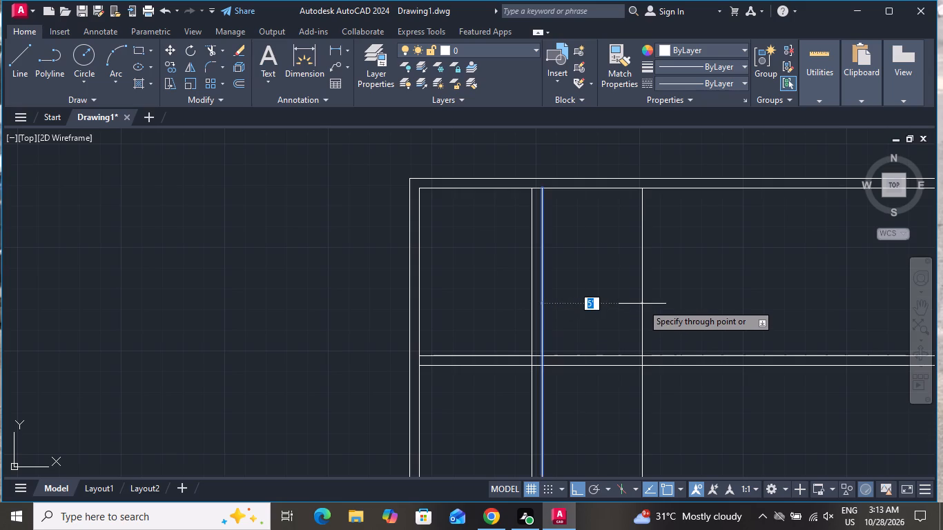
type("5'8")
key("shift+quotedbl")
key("Return")
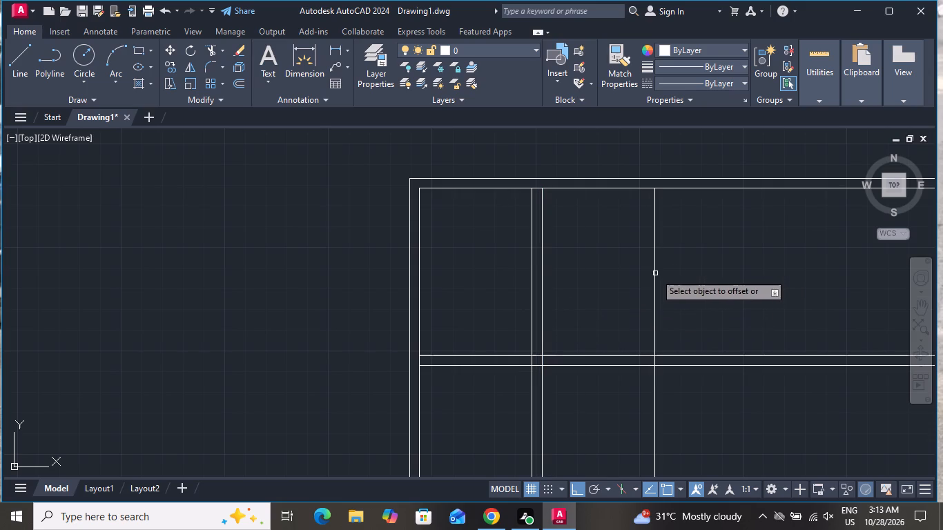
Offset the second vertical partition's line 6" to the east for its thickness and end the Offset command.
left_click(655, 273)
key("6")
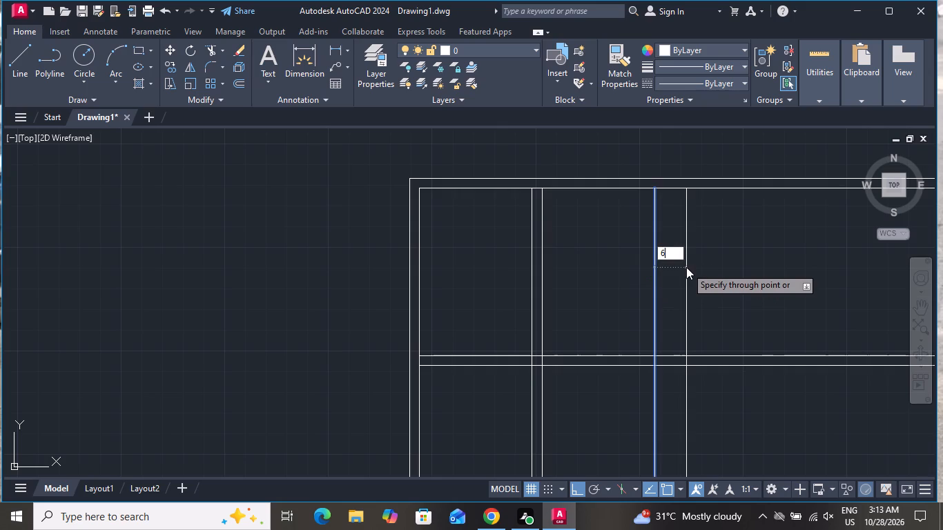
key("shift+quotedbl")
key("Return")
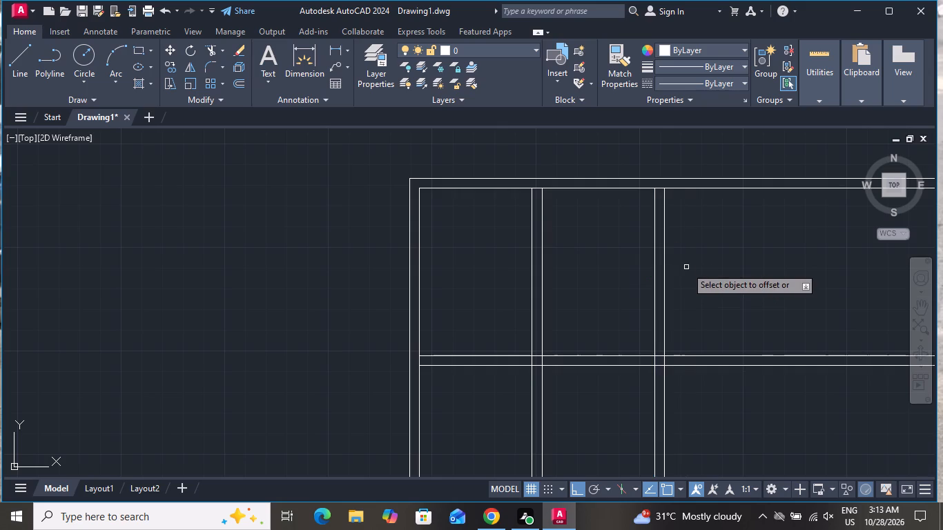
right_click(686, 267)
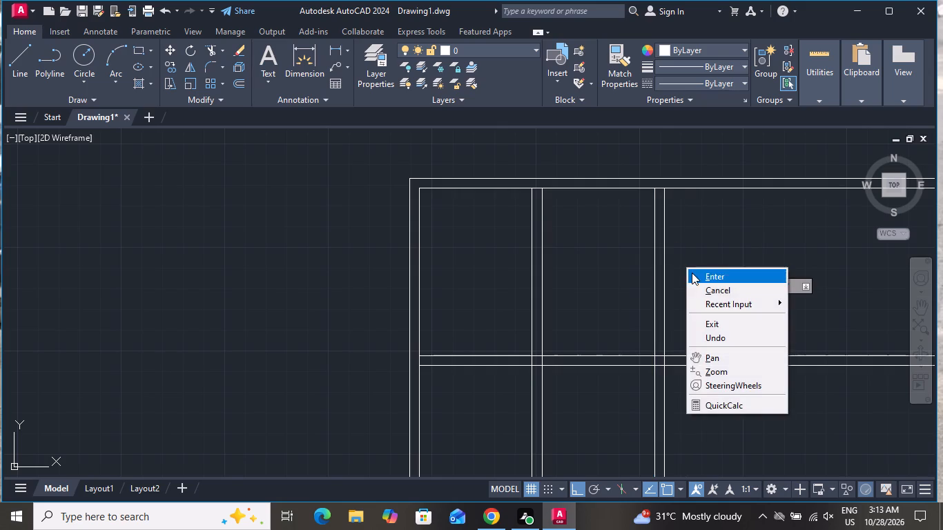
left_click(704, 286)
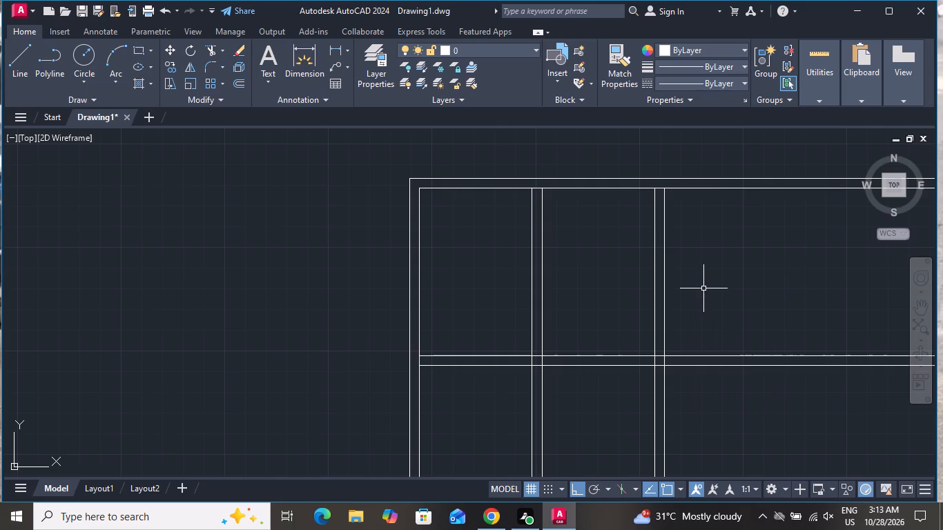
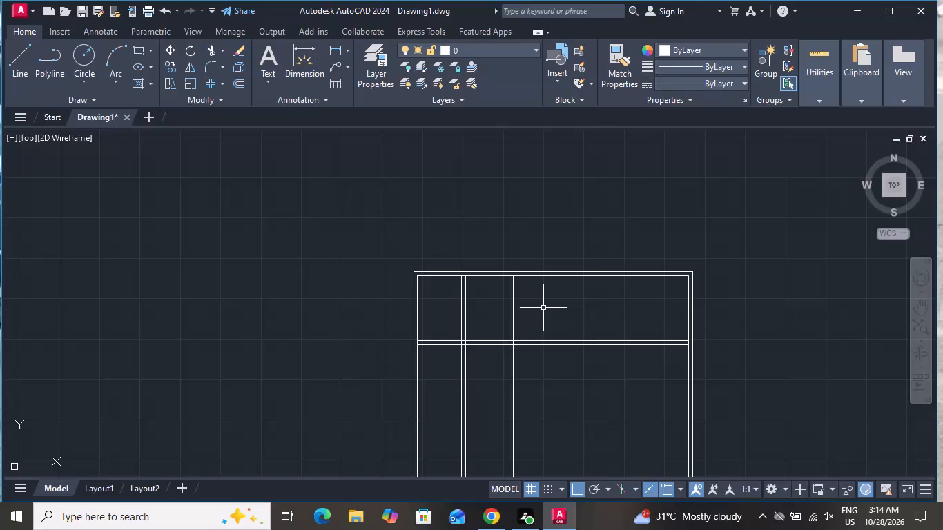
Offset the east wall's inner line 19' to the west to start a third vertical partition.
type("O T")
key("space")
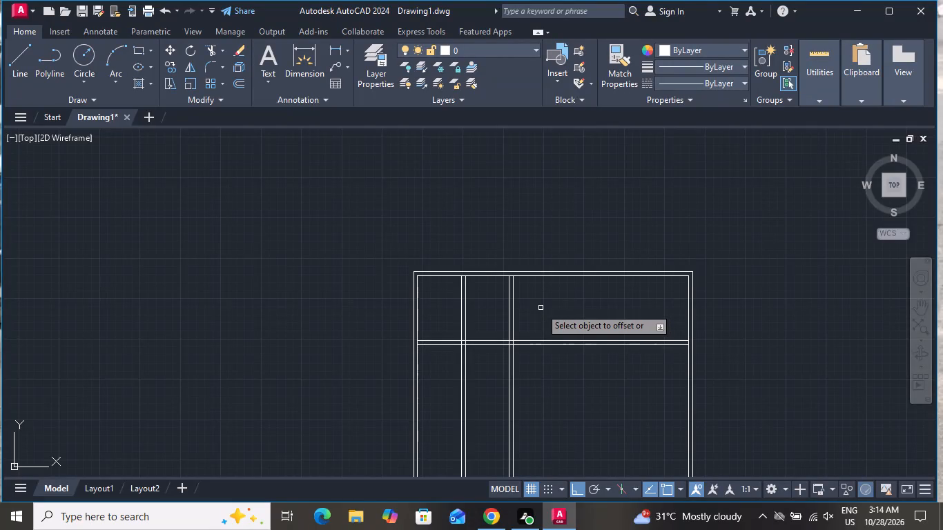
scroll(674, 295, "up", 1)
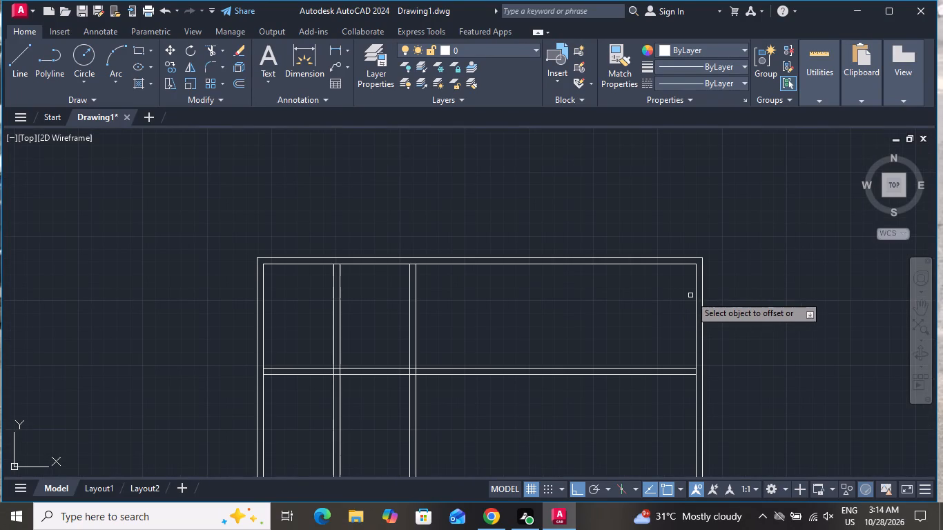
left_click(694, 293)
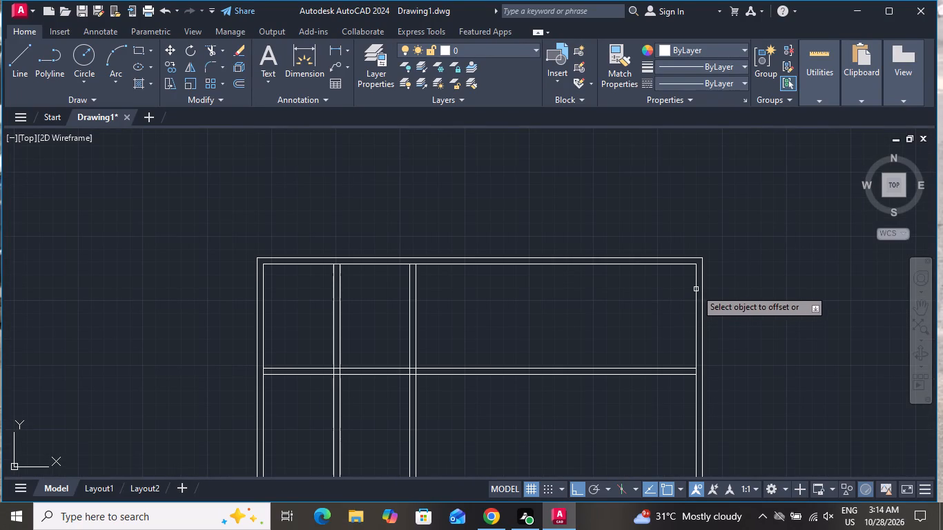
left_click(696, 288)
type("19'1")
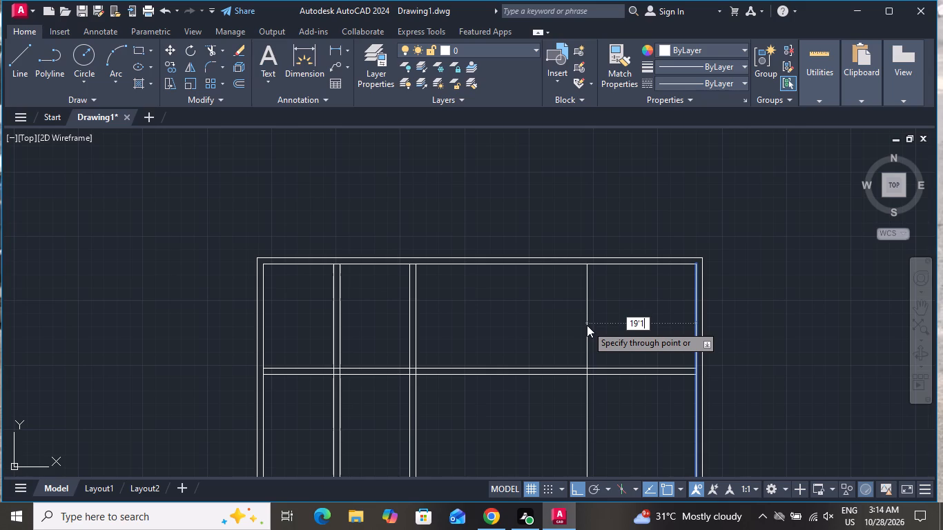
key("BackSpace")
key("Return")
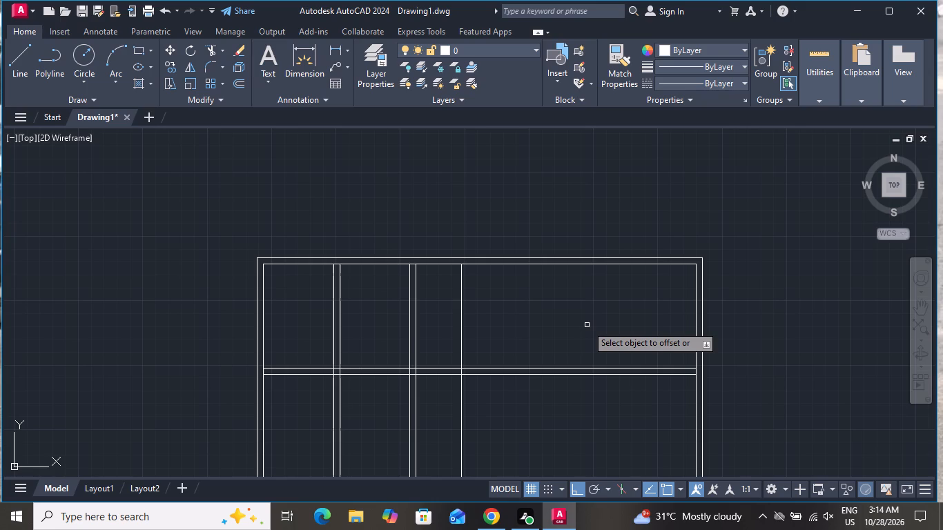
Offset the third vertical partition's line 6" to the west to give that partition its thickness.
scroll(587, 325, "down", 2)
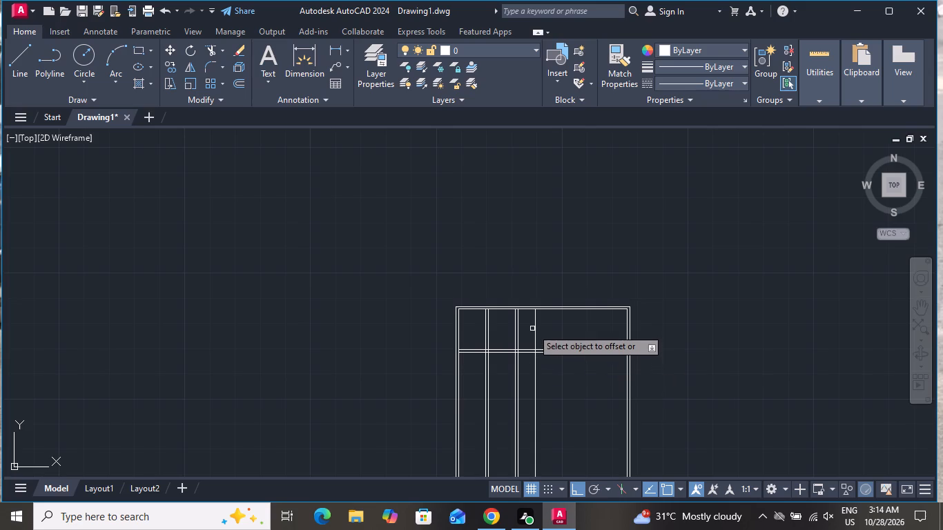
scroll(532, 328, "up", 1)
left_click(537, 324)
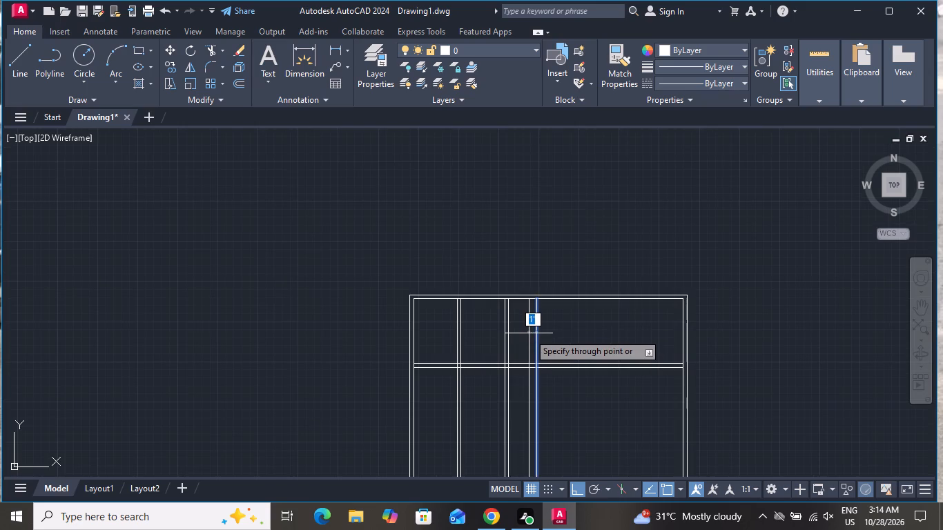
key("6")
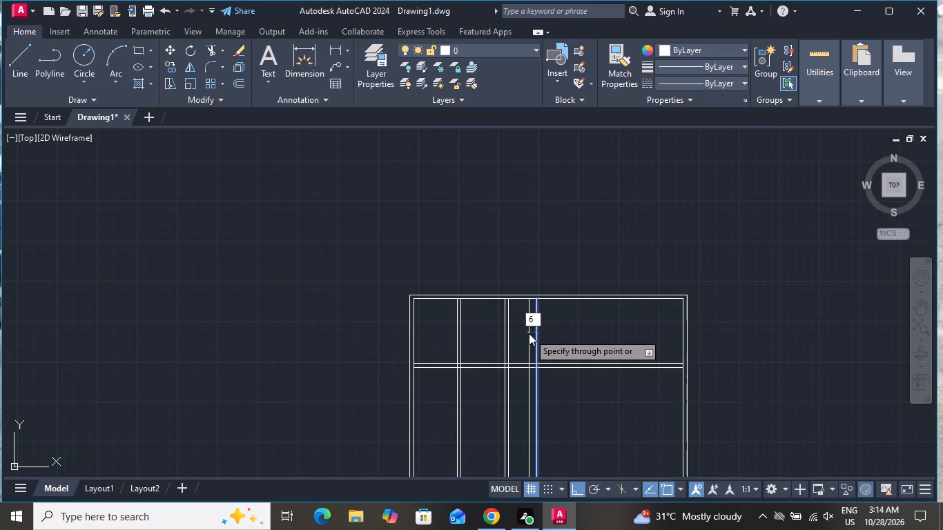
key("shift+quotedbl")
key("Return")
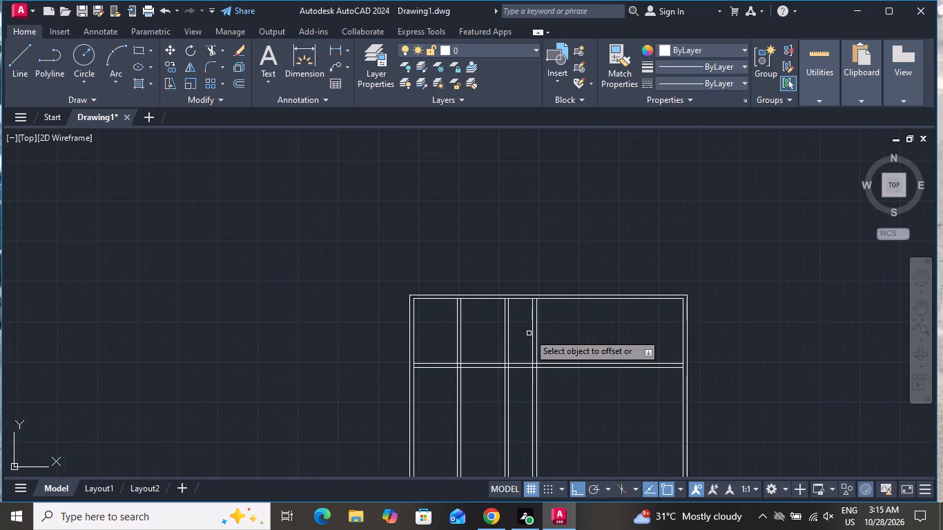
right_click(529, 333)
left_click(529, 335)
left_click(528, 334)
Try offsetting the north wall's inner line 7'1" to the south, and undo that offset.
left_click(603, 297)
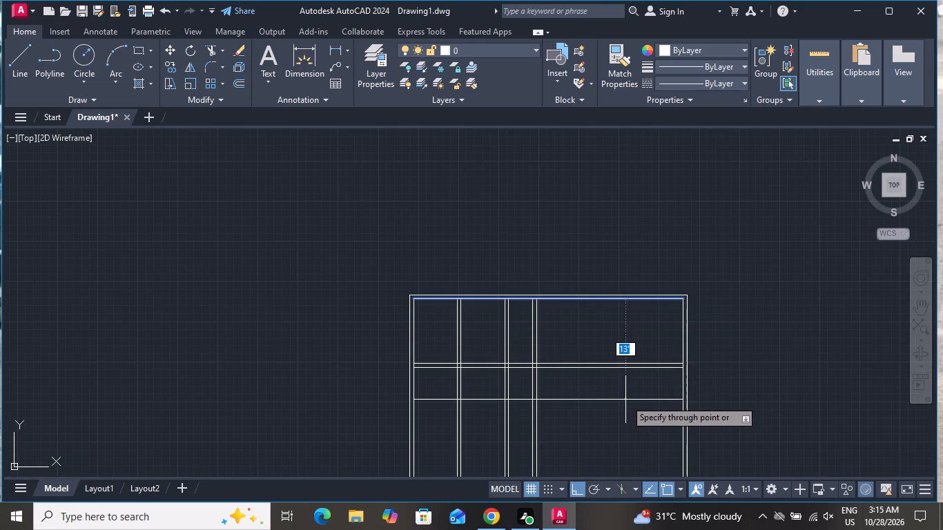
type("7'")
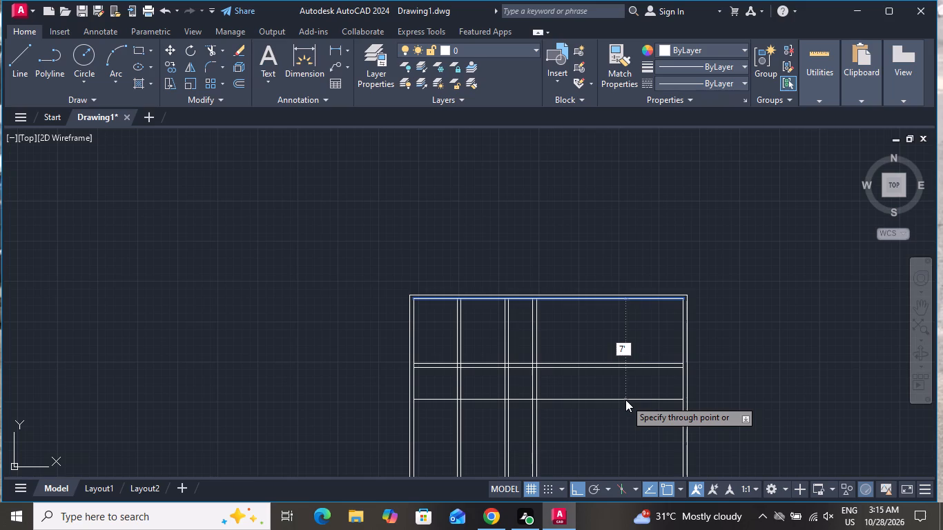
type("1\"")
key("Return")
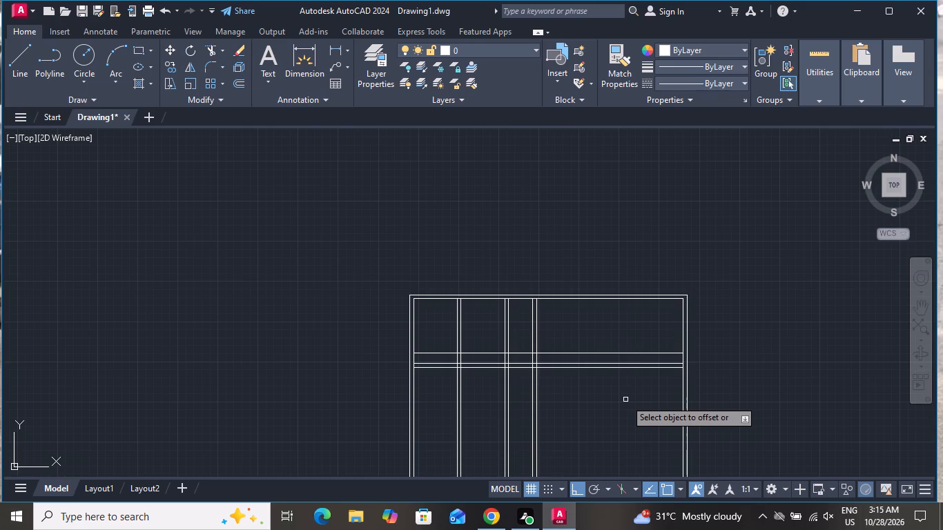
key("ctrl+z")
Offset the north wall's inner line 17'1" to the south to start a second horizontal partition.
left_click(632, 300)
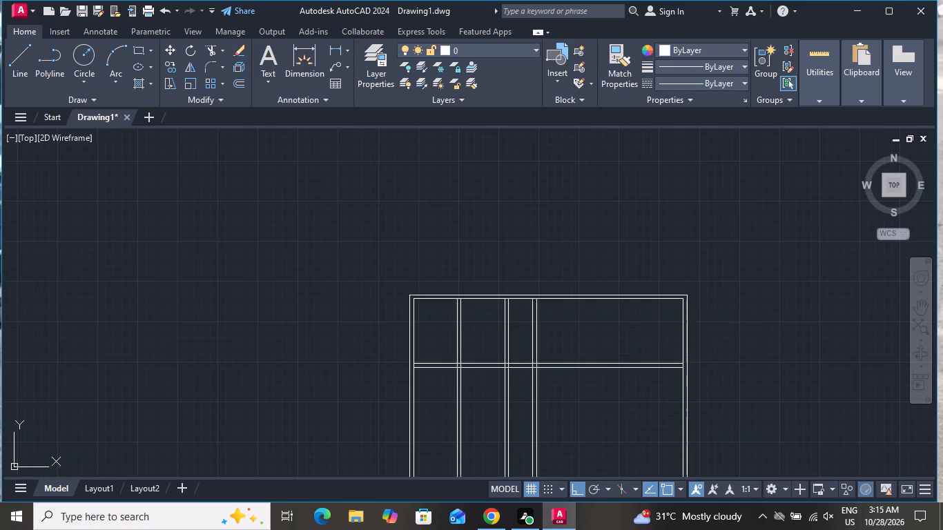
key("1")
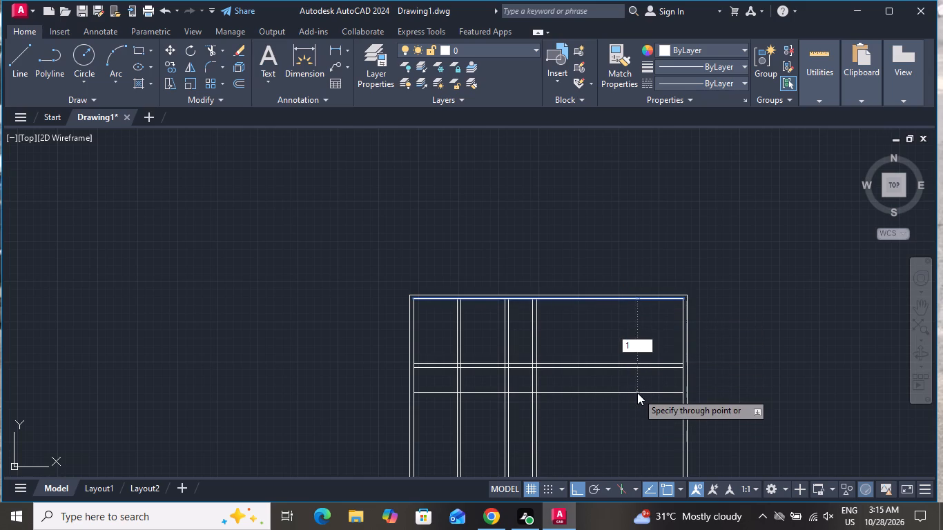
type("7'1\"")
key("Return")
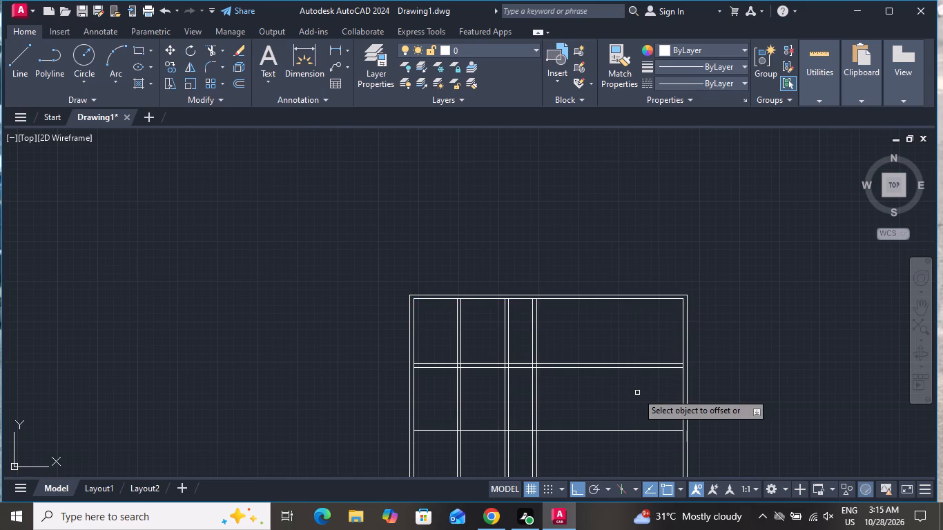
Offset the second horizontal partition's line 6" to the south for its thickness and end the Offset command.
left_click(619, 429)
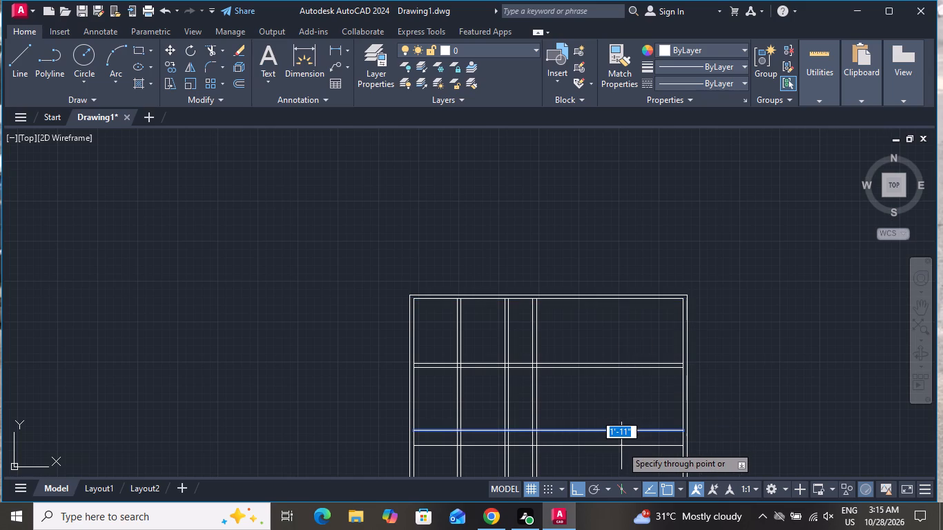
key("6")
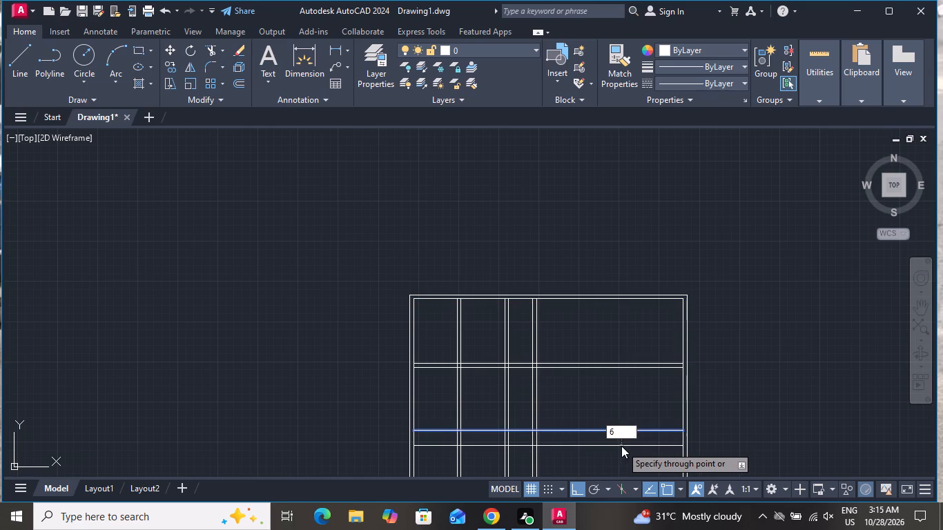
key("shift+quotedbl")
key("Return")
right_click(688, 271)
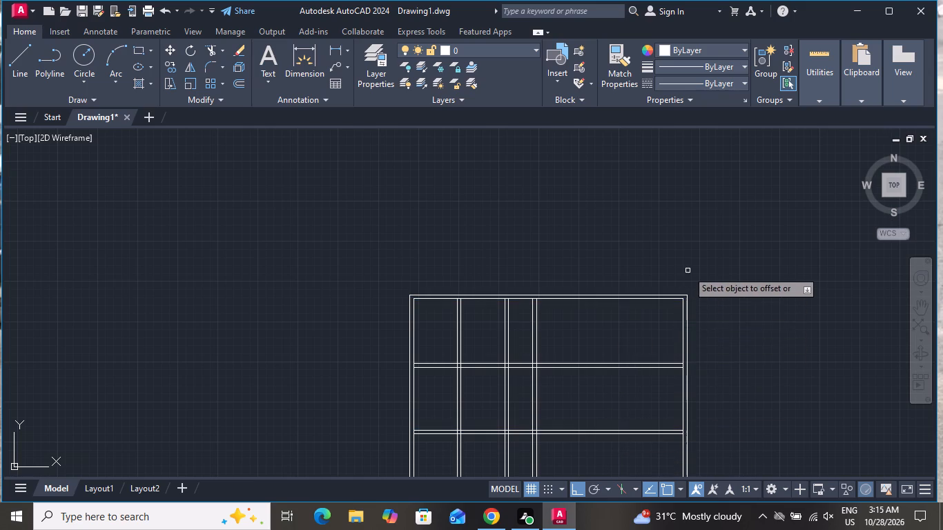
left_click(708, 293)
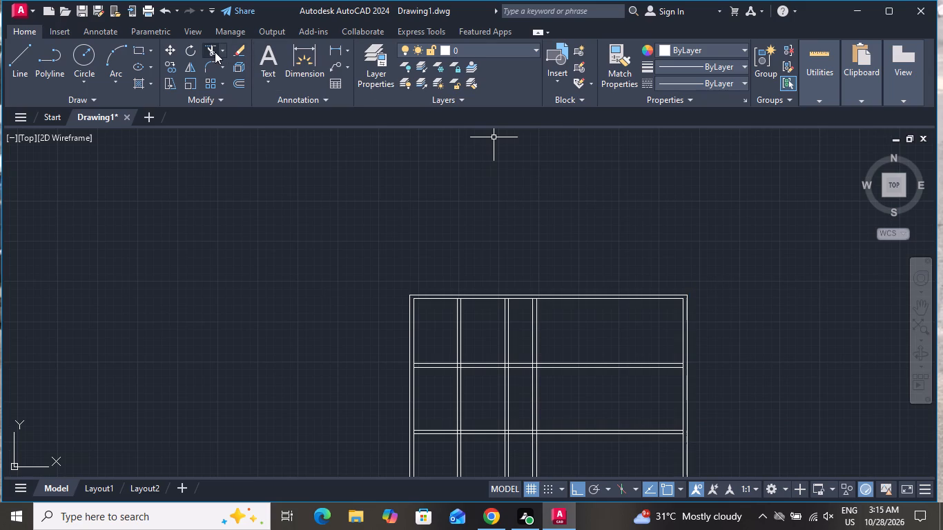
Trim away all three vertical partitions south of the second horizontal partition.
left_click(215, 52)
scroll(385, 97, "down", 2)
scroll(505, 334, "down", 2)
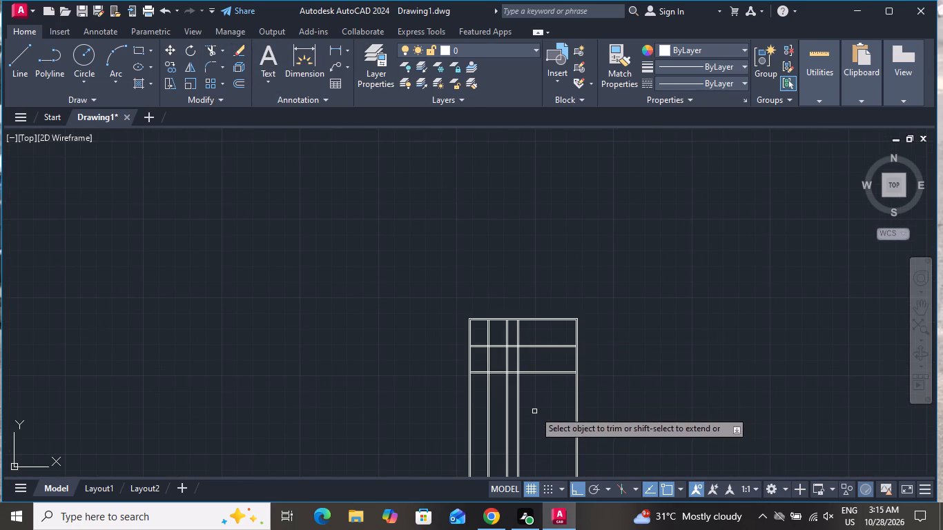
left_click(534, 411)
left_click(485, 408)
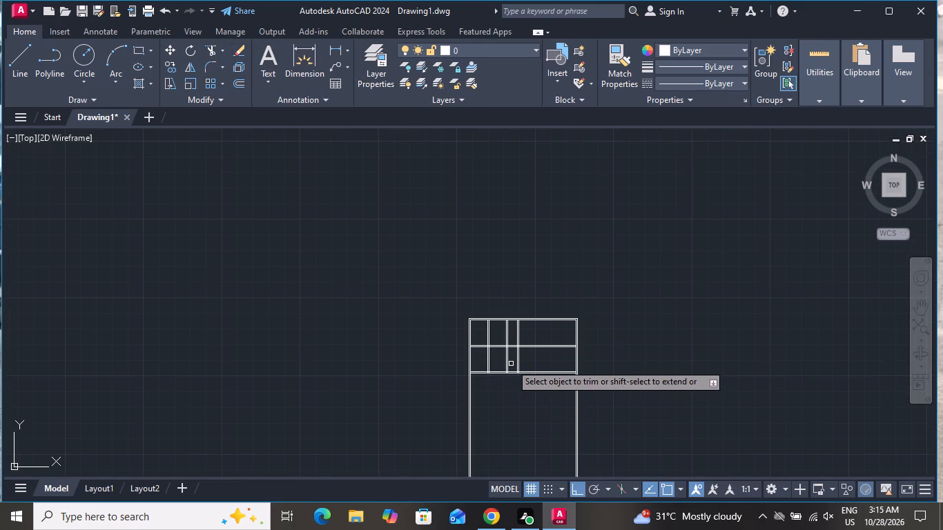
Trim the two western vertical partitions between the horizontal partitions and the upper horizontal partition east of the third vertical one, ending Trim.
scroll(494, 344, "up", 1)
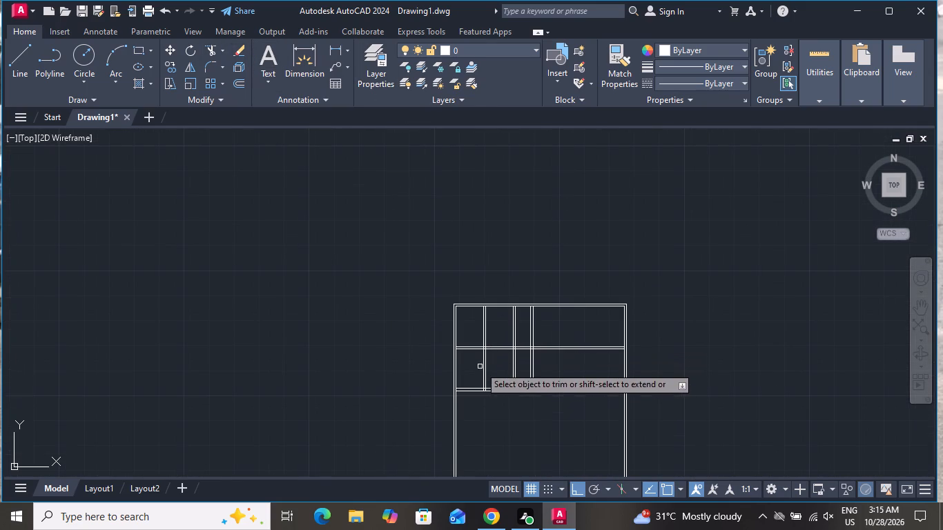
left_click(480, 366)
left_click(521, 360)
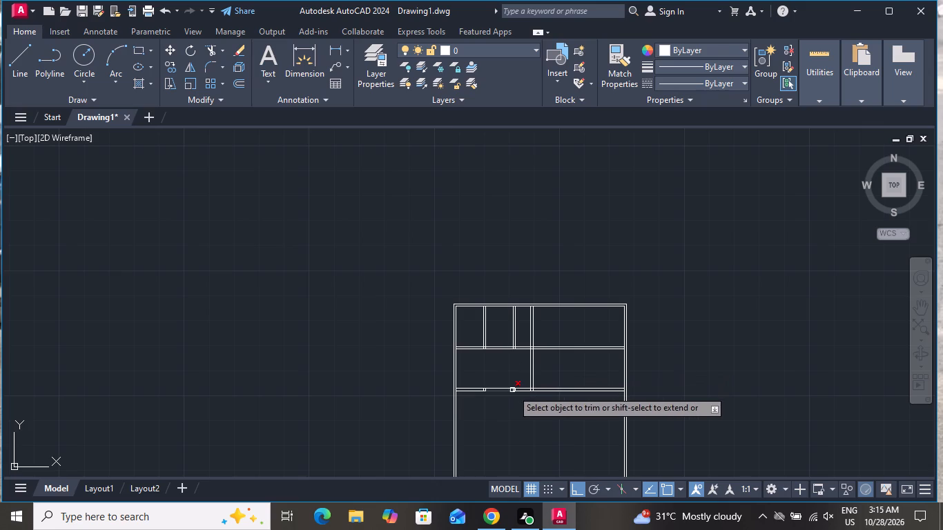
left_click(570, 357)
left_click(574, 340)
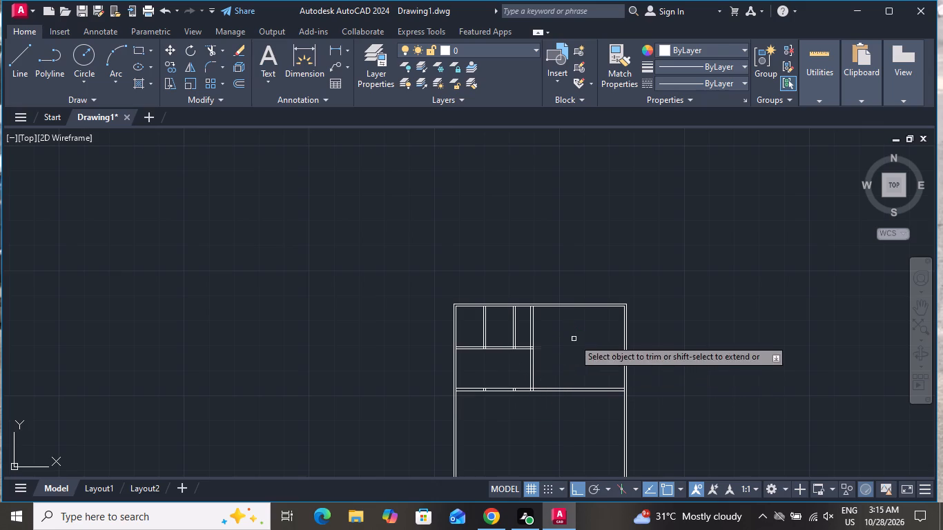
right_click(524, 415)
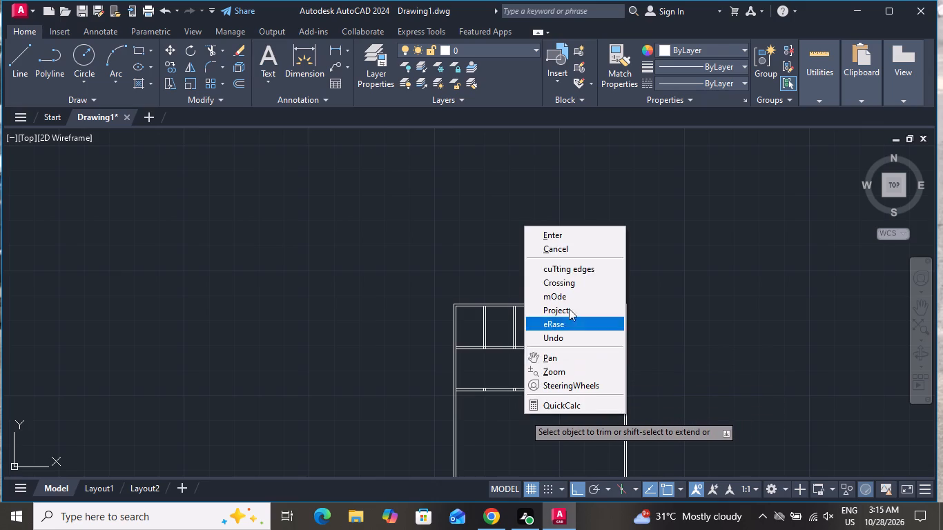
left_click(574, 253)
Offset the lower line of the upper horizontal partition 17'1" to the south to start a third horizontal partition.
type("O T")
key("space")
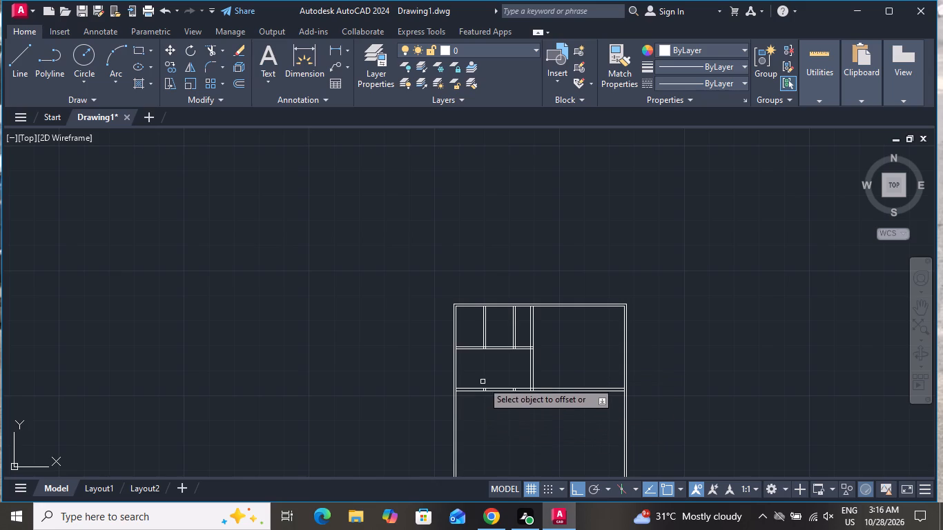
scroll(486, 371, "up", 1)
left_click(494, 337)
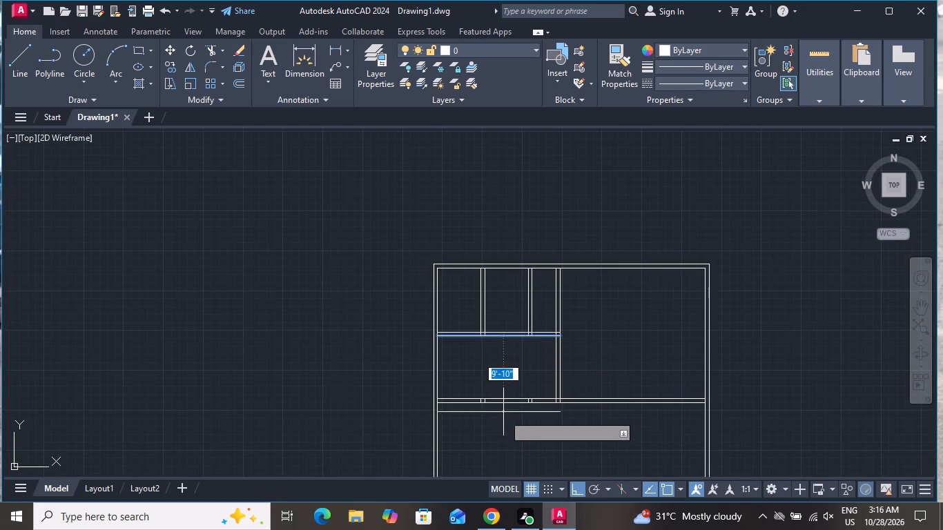
type("17'1\"")
key("Return")
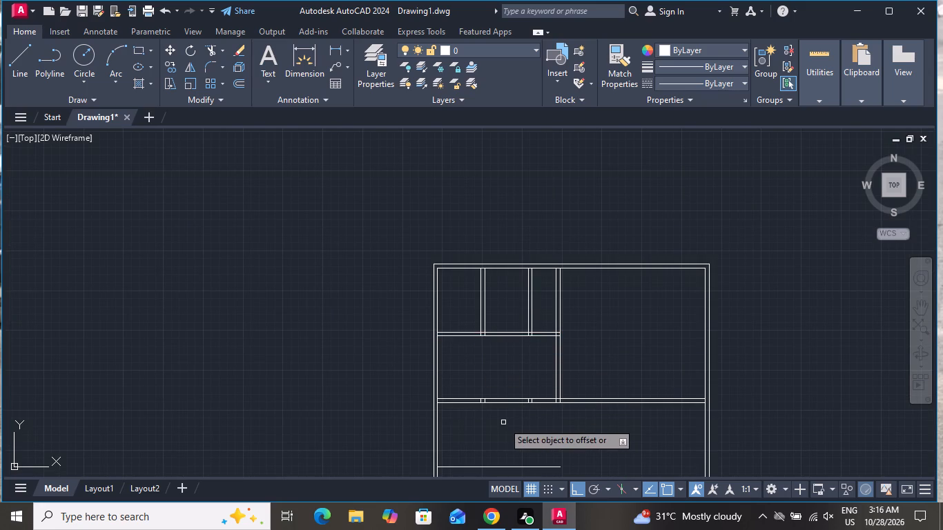
Offset the third horizontal partition's line 6" to the south to give that partition its thickness.
scroll(503, 422, "down", 1)
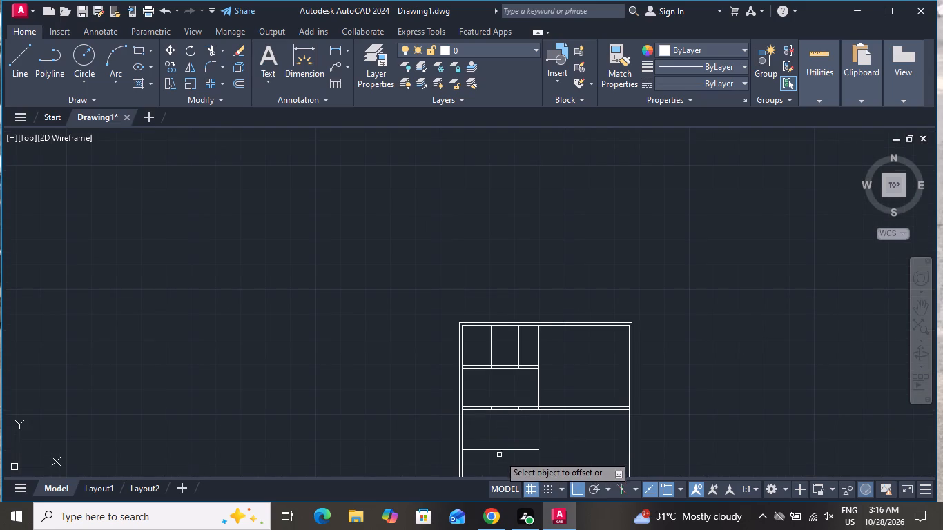
left_click(501, 449)
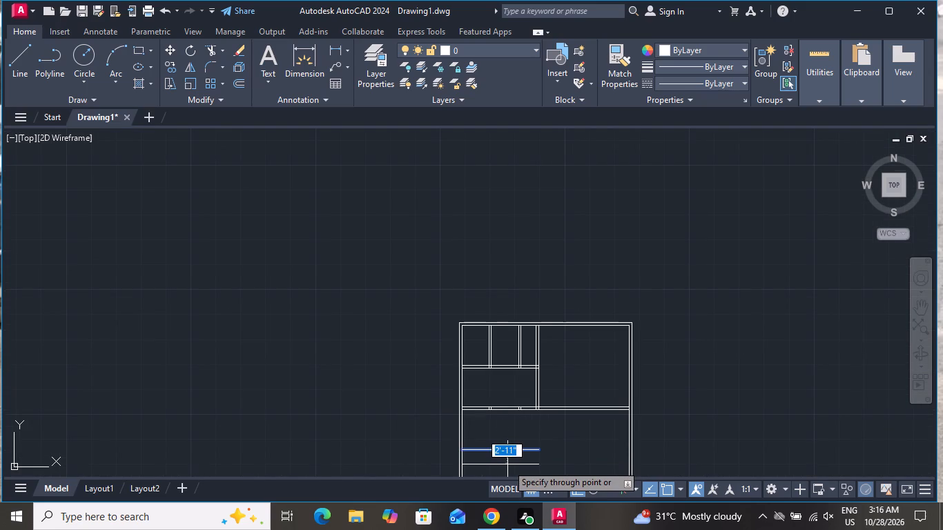
key("6")
key("shift+quotedbl")
key("Return")
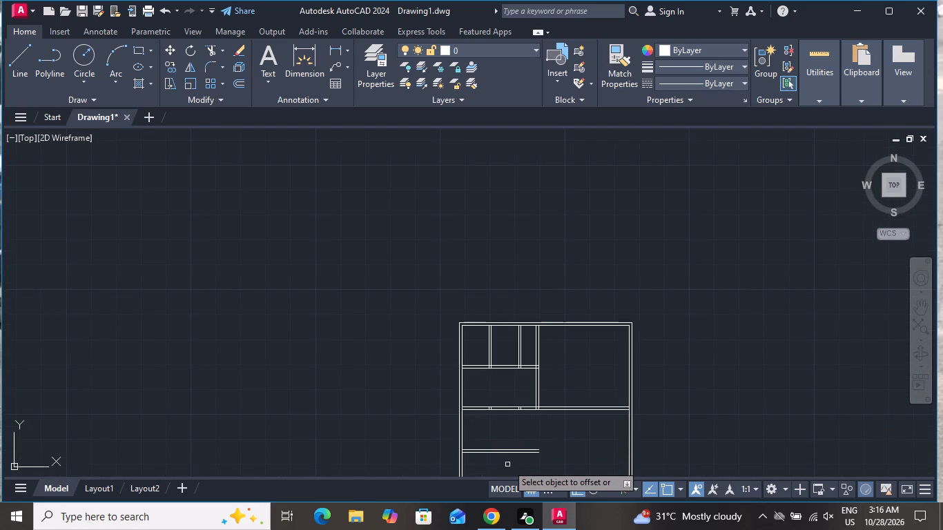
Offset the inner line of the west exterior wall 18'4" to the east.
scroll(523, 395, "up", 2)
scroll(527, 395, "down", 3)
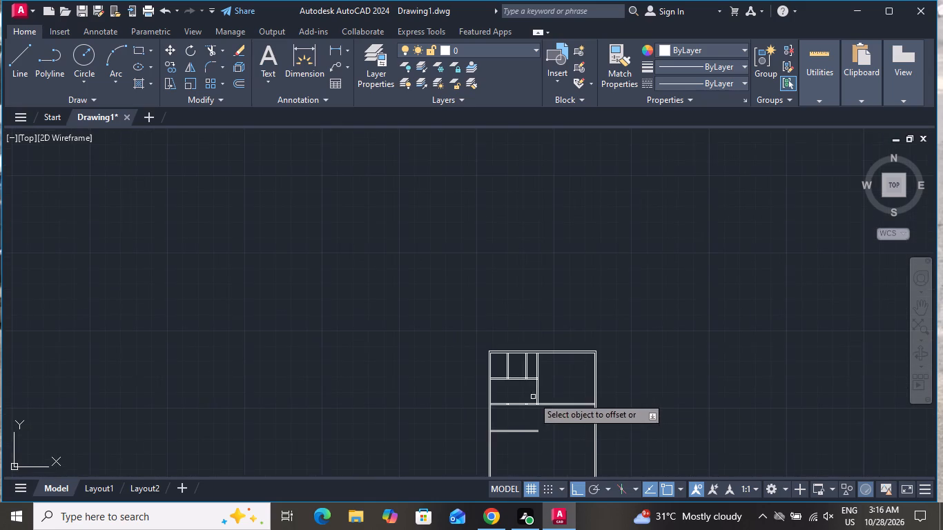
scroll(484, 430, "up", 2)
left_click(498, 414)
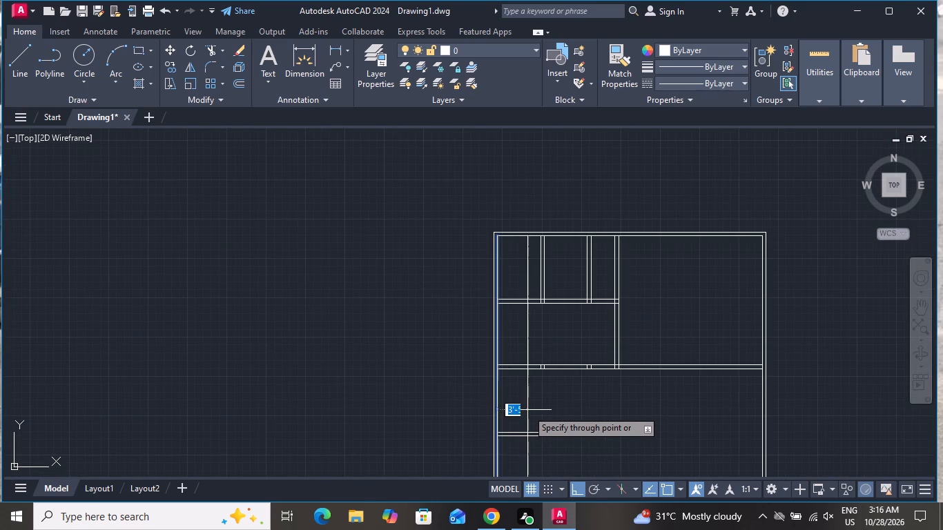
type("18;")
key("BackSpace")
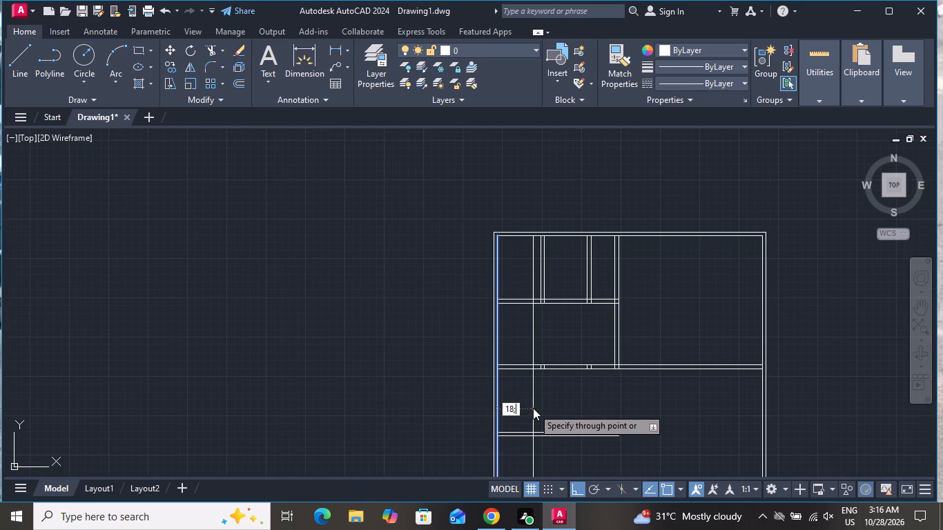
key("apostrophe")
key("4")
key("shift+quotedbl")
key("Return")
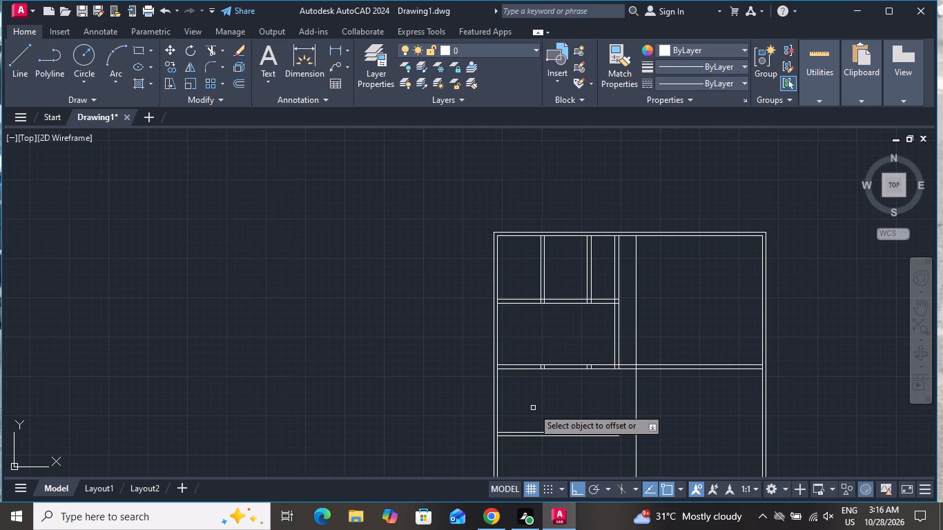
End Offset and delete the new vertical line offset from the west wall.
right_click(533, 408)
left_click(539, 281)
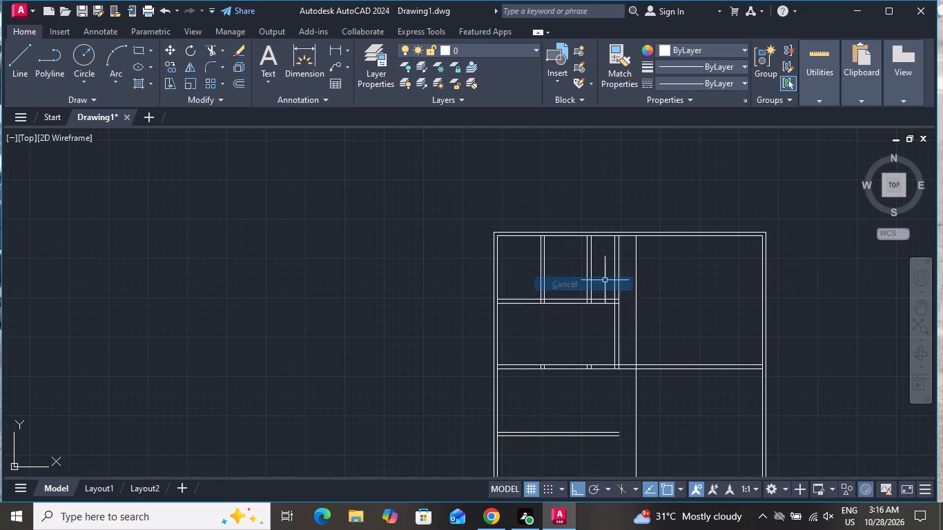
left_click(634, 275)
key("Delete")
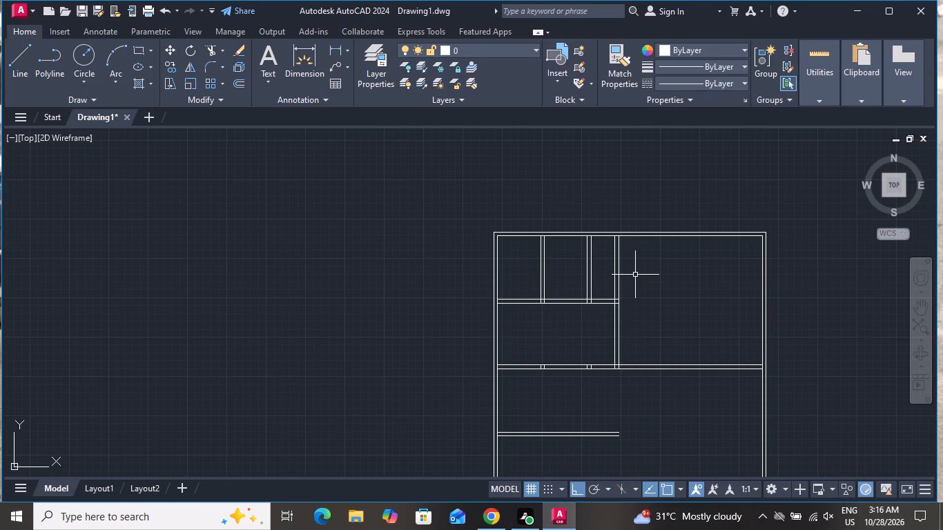
Extend both lines of the third vertical partition south to the third horizontal partition, ending Extend.
type("EX")
key("space")
key("space")
scroll(621, 326, "down", 1)
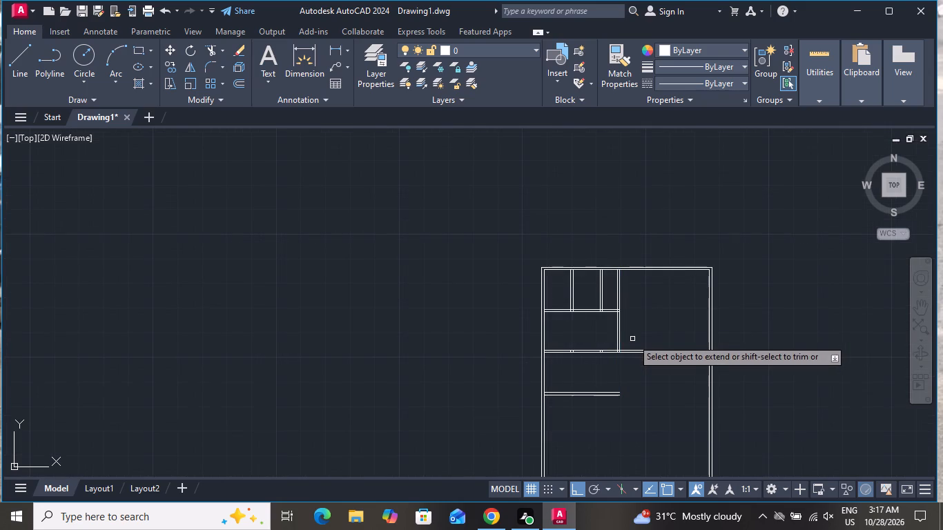
left_click(629, 330)
left_click(605, 344)
left_click(635, 375)
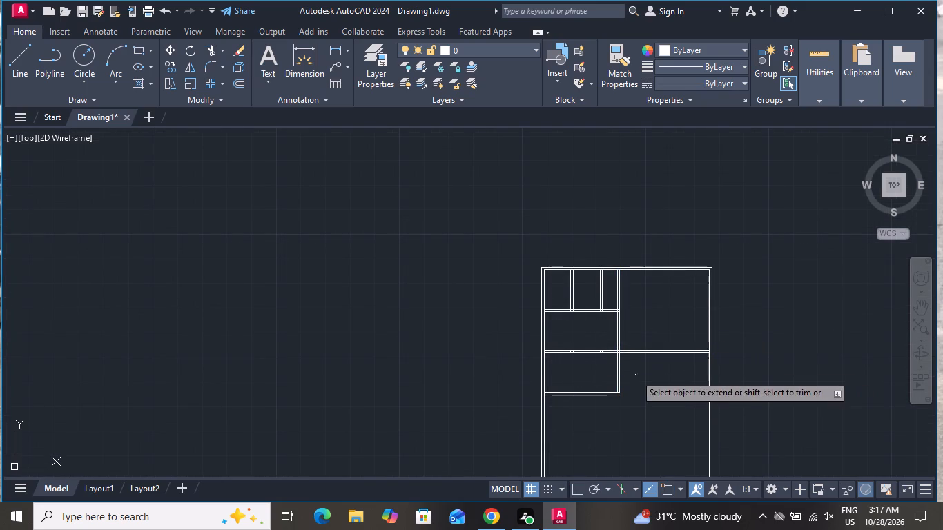
left_click(593, 380)
right_click(652, 395)
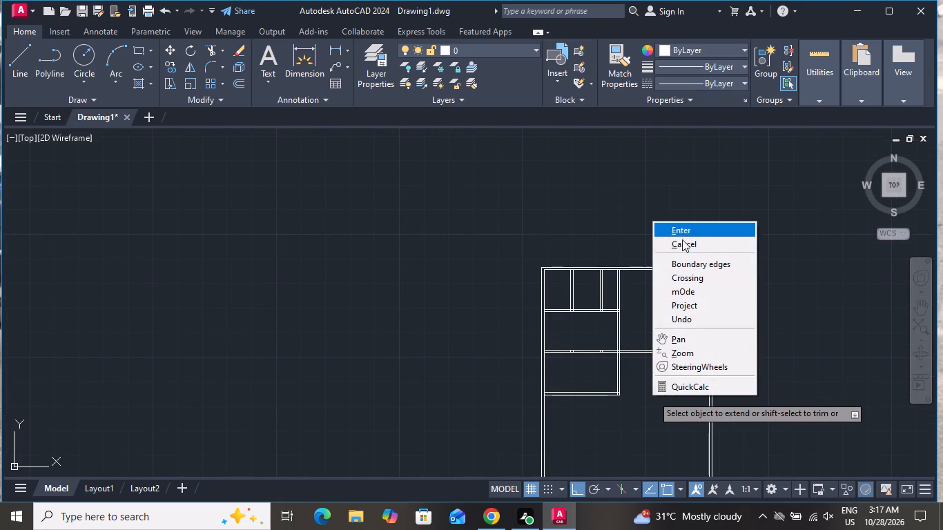
left_click(680, 246)
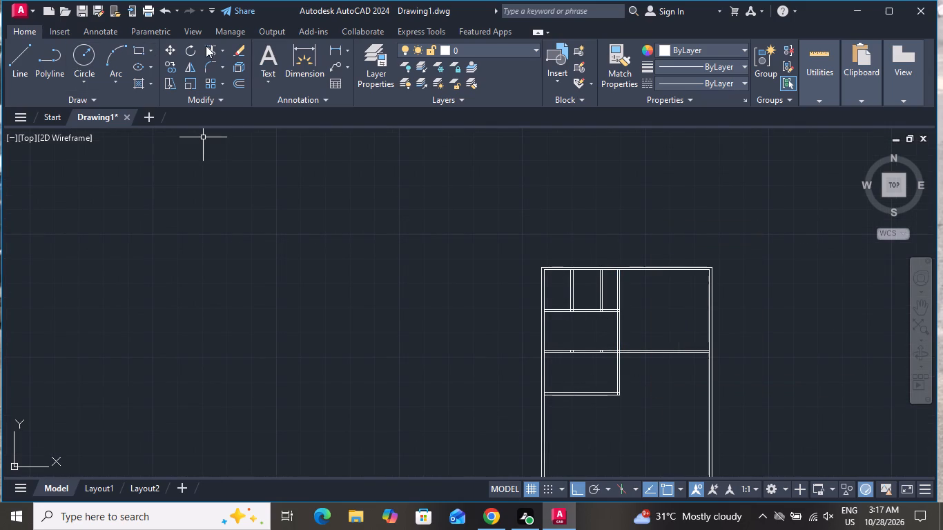
Trim the second horizontal partition between the first and third vertical partitions.
left_click(206, 48)
left_click(576, 366)
left_click(575, 340)
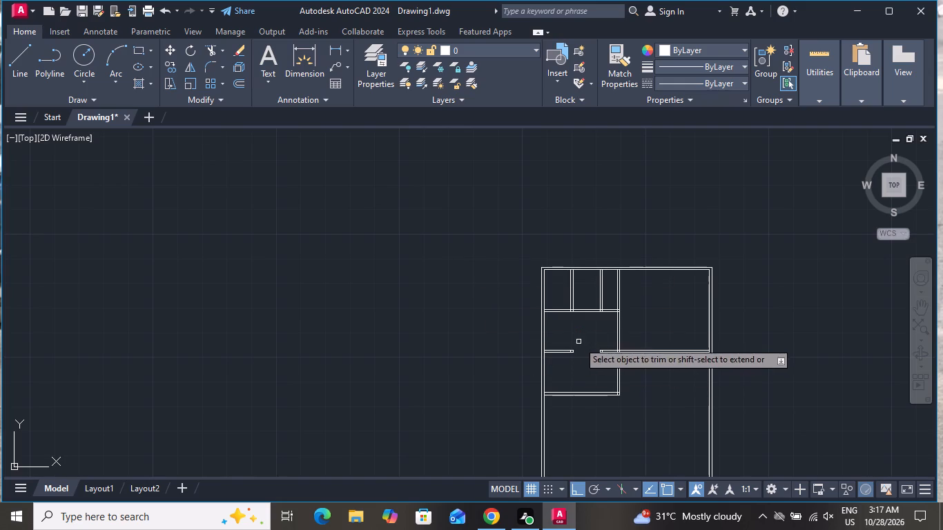
scroll(595, 353, "up", 3)
left_click(620, 326)
left_click(629, 377)
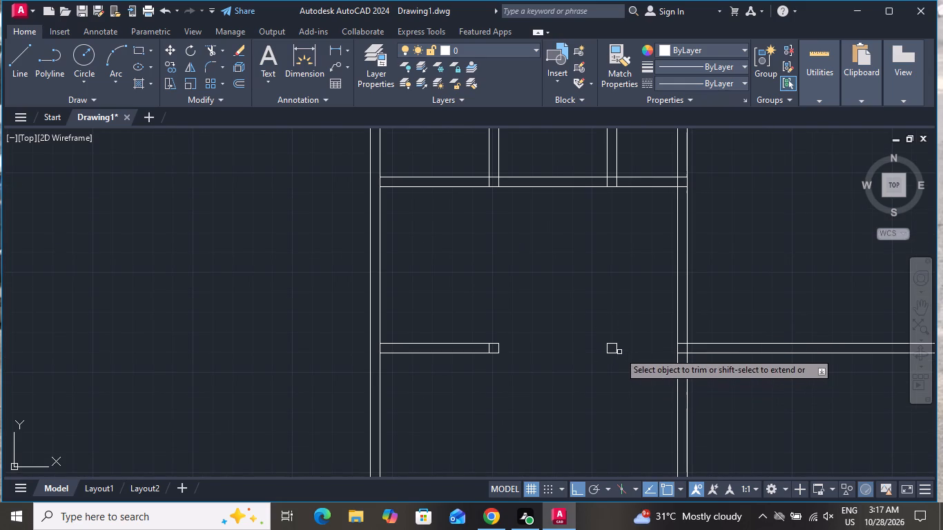
Remove the leftover vertical partition stubs and the rest of the second horizontal partition west of the third vertical partition.
left_click(617, 347)
left_click(614, 344)
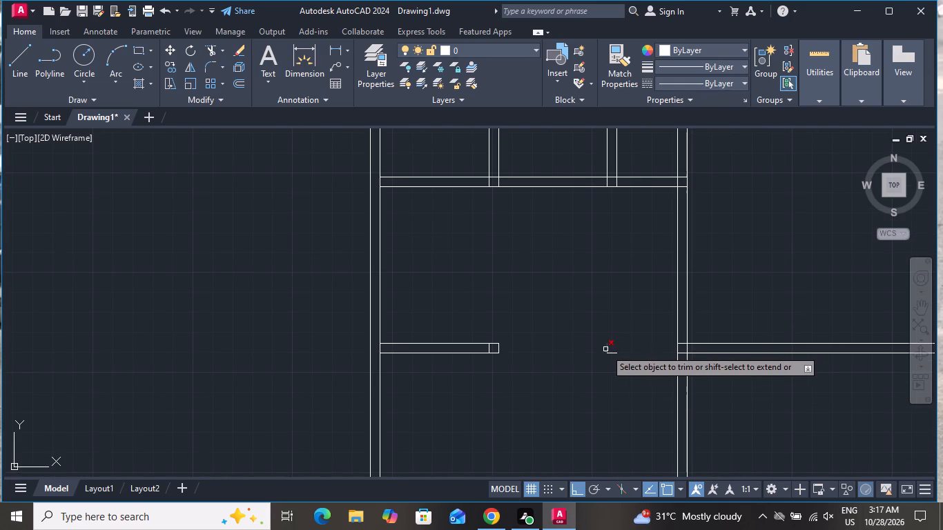
left_click(605, 349)
left_click(612, 352)
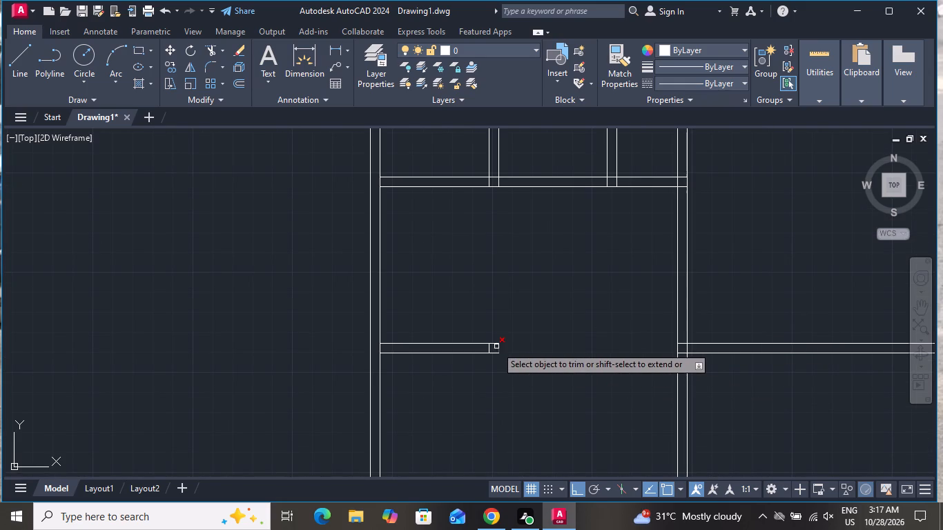
left_click(503, 349)
left_click(496, 349)
left_click(487, 351)
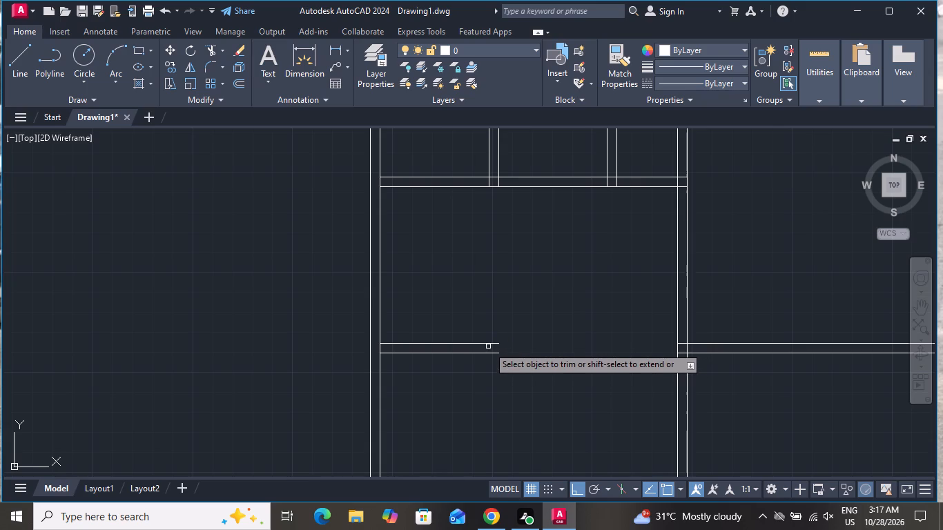
left_click(489, 344)
left_click(494, 351)
Trim the crossing lines where the second horizontal partition meets the third vertical partition to form an open T-junction.
scroll(500, 357, "down", 2)
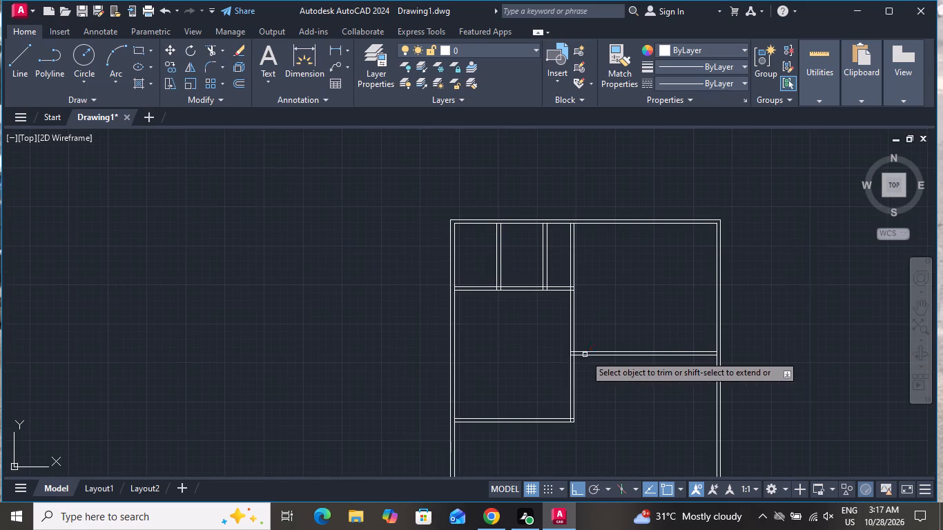
scroll(586, 355, "up", 4)
left_click(518, 360)
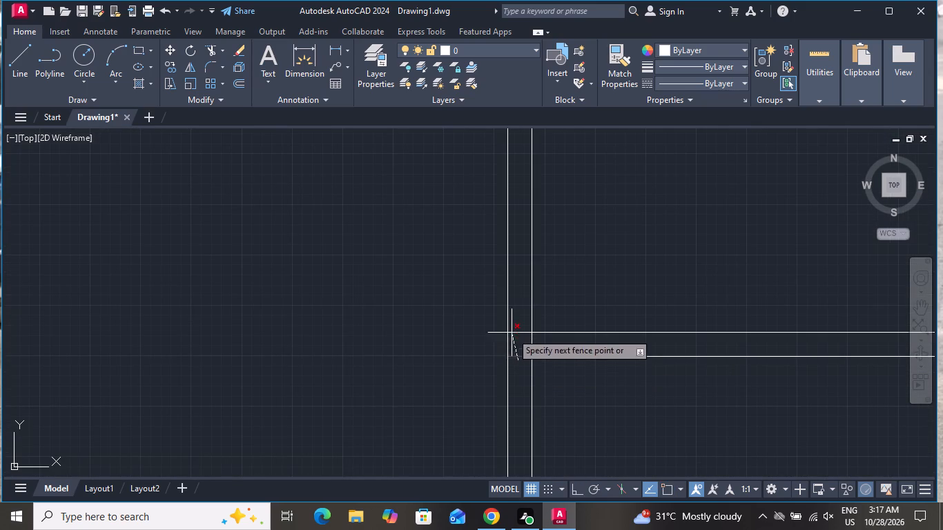
left_click(515, 321)
left_click(525, 342)
left_click(536, 341)
scroll(558, 359, "down", 3)
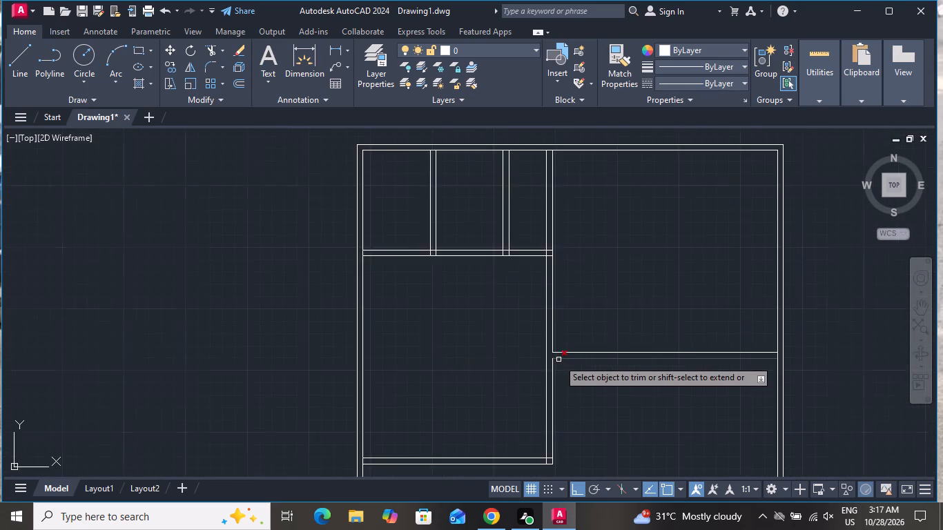
Trim away the two western vertical partitions north of the upper horizontal partition, including their stubs within that partition's thickness.
scroll(558, 360, "down", 1)
scroll(553, 284, "up", 2)
scroll(544, 304, "down", 1)
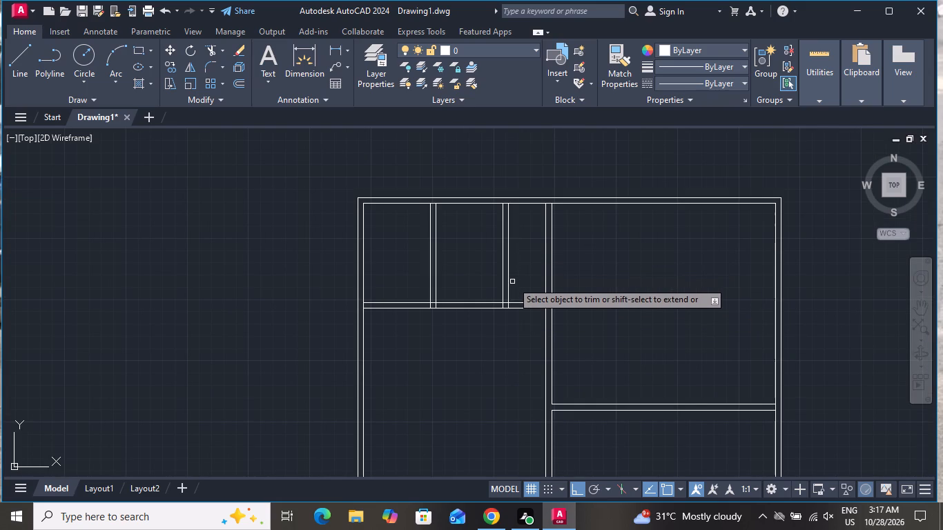
left_click(516, 272)
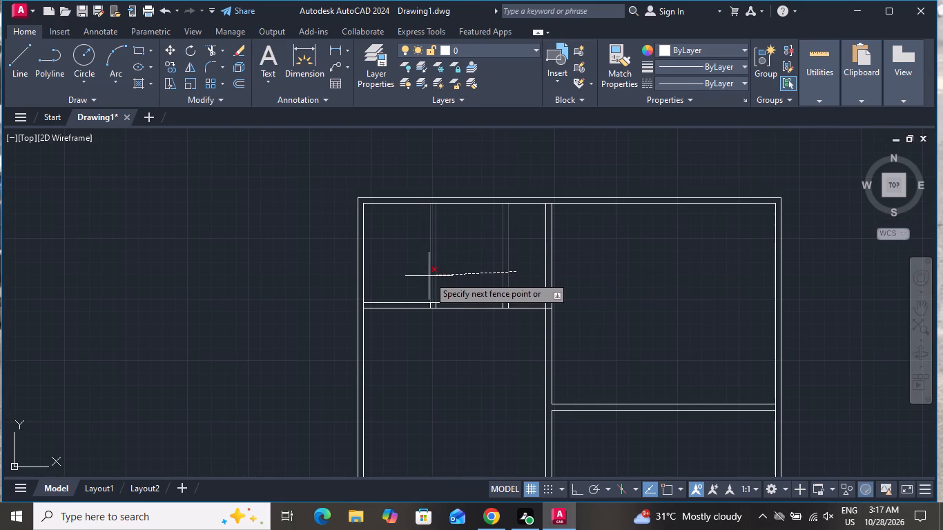
left_click(425, 276)
scroll(507, 302, "up", 3)
left_click(547, 311)
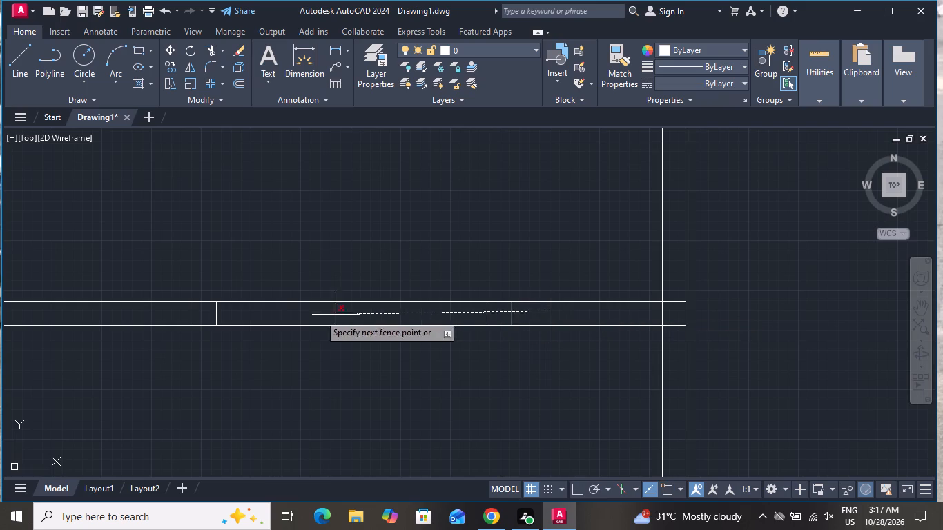
left_click(137, 319)
Trim the crossing lines where the upper horizontal partition meets the remaining vertical partition to form an open T-junction.
scroll(321, 302, "down", 2)
scroll(469, 311, "up", 3)
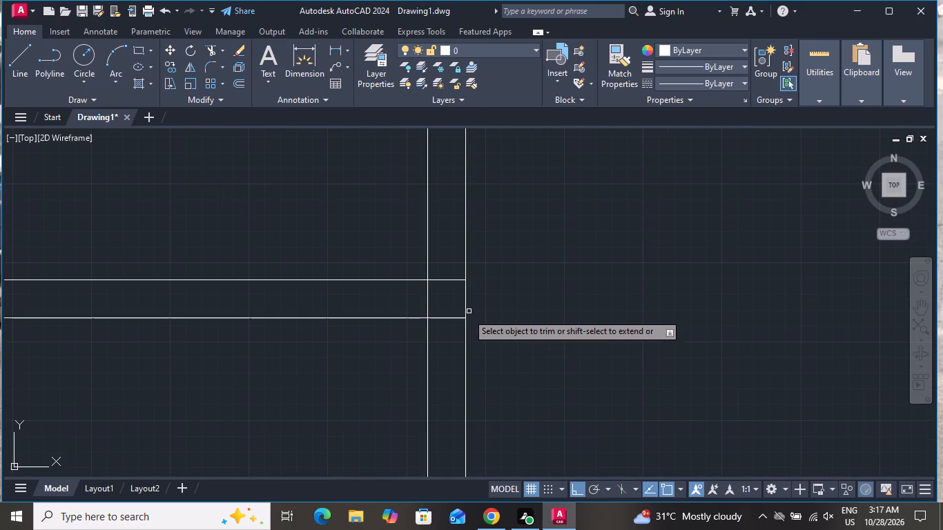
left_click(450, 330)
left_click(446, 259)
left_click(449, 291)
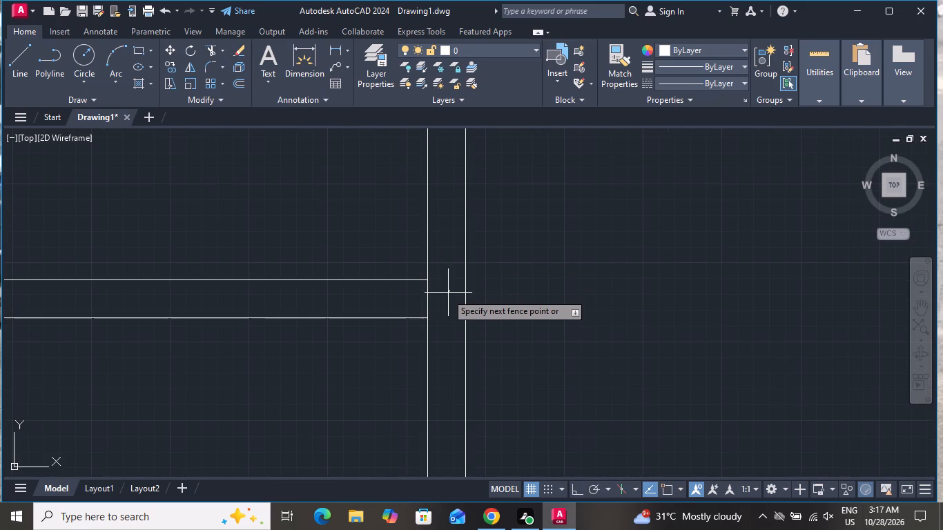
left_click(414, 299)
Trim the north wall's inner line between the two lines of the remaining vertical partition.
scroll(534, 314, "down", 4)
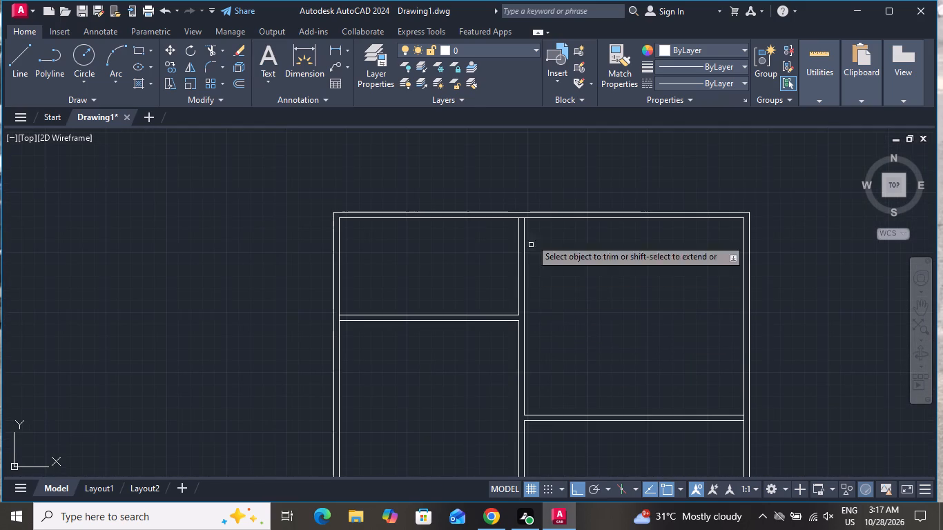
scroll(519, 223, "up", 4)
left_click(516, 210)
left_click(520, 175)
Trim the west wall's inner line between the two lines of the upper horizontal partition.
scroll(569, 222, "down", 1)
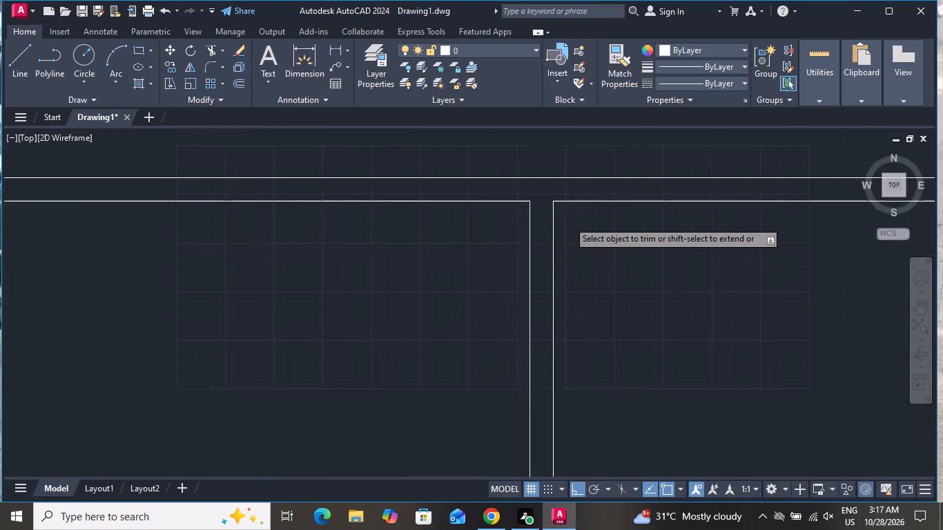
scroll(569, 222, "down", 3)
scroll(381, 320, "up", 5)
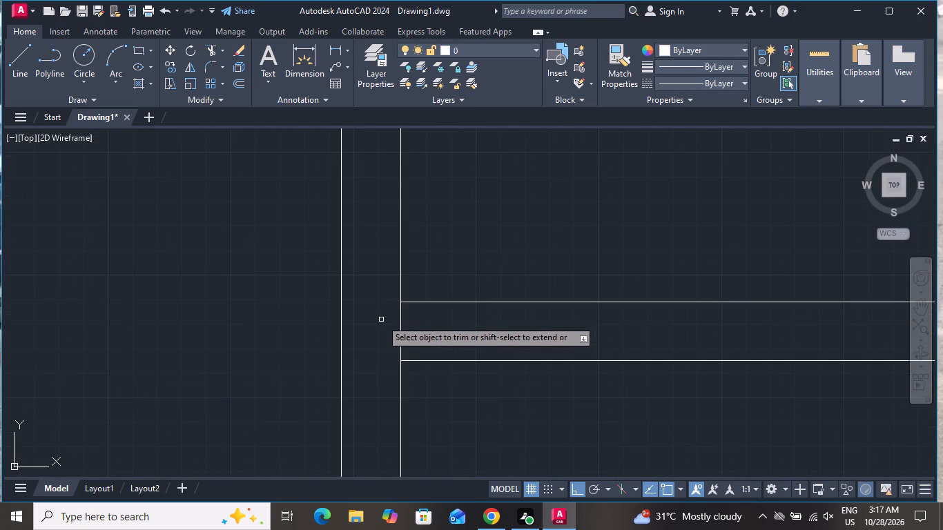
left_click(381, 320)
left_click(422, 313)
Trim the overlapping inner lines at the southeast corner where the third horizontal partition meets the vertical partition.
scroll(418, 322, "down", 7)
scroll(483, 336, "up", 2)
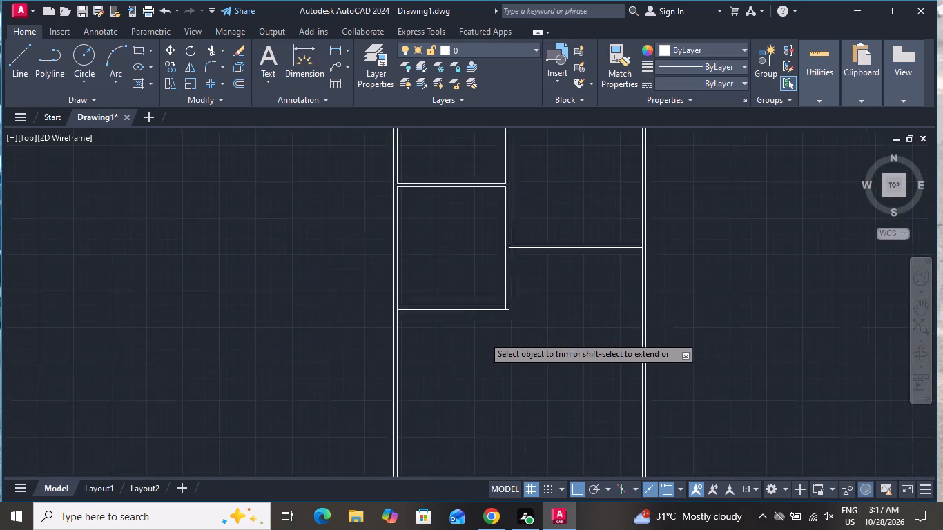
scroll(483, 336, "up", 1)
scroll(541, 268, "up", 4)
left_click(541, 244)
double_click(541, 295)
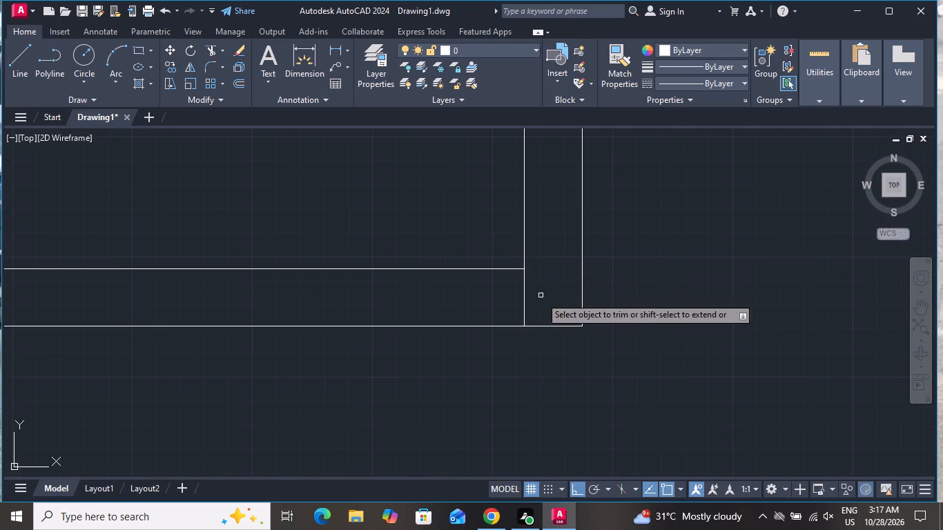
left_click(472, 315)
Trim the west wall's inner line between the two lines of the third horizontal partition.
scroll(565, 283, "down", 3)
scroll(440, 300, "down", 2)
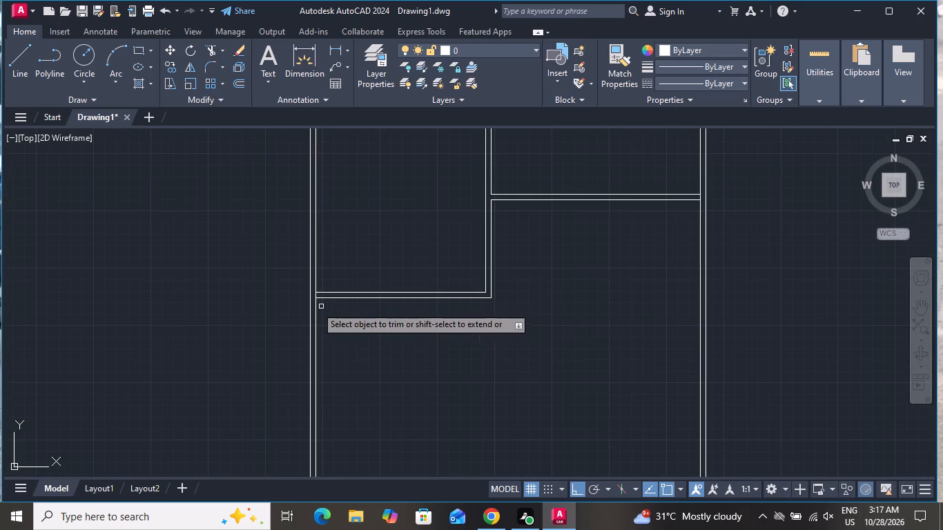
scroll(309, 305, "up", 5)
left_click(375, 216)
left_click(340, 219)
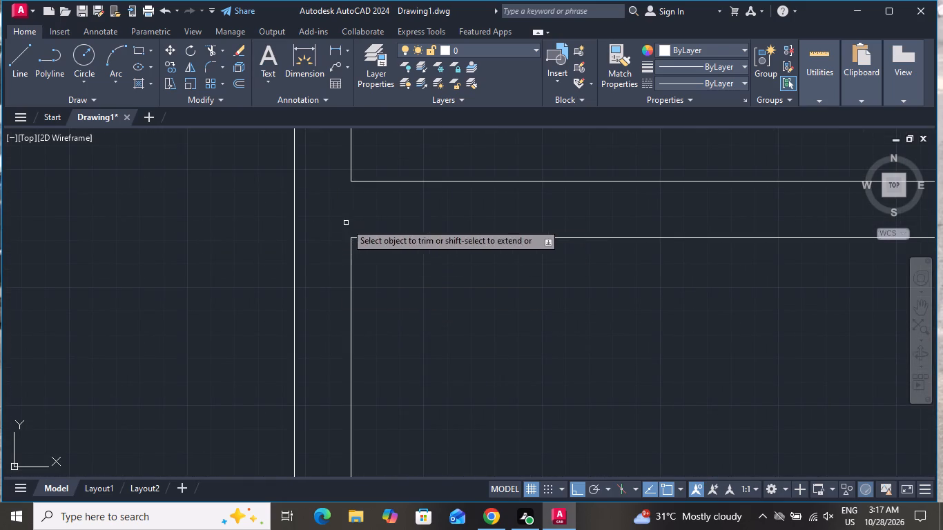
Trim the east wall's inner line between the two lines of the second horizontal partition.
scroll(382, 259, "down", 6)
scroll(623, 211, "up", 1)
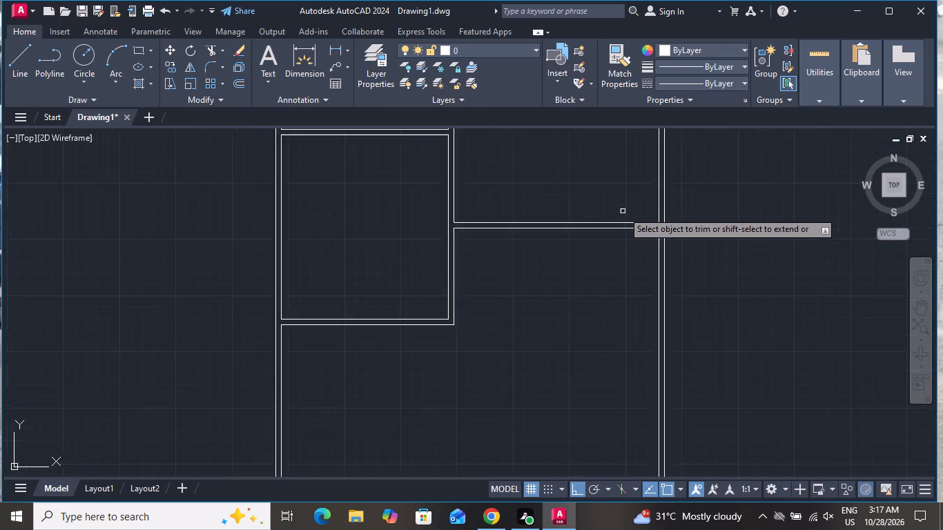
scroll(623, 211, "up", 2)
scroll(710, 245, "up", 3)
left_click(710, 245)
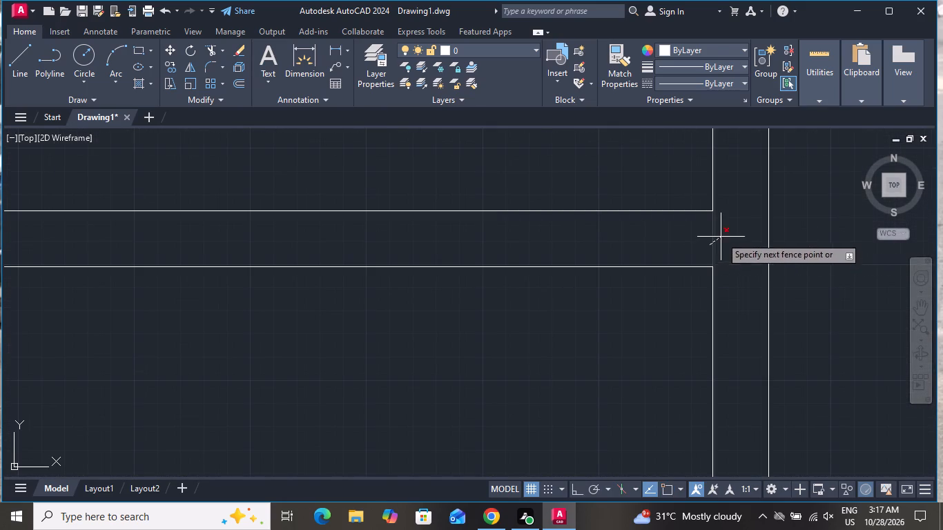
left_click(721, 237)
scroll(683, 320, "down", 7)
scroll(576, 240, "up", 4)
scroll(576, 228, "down", 3)
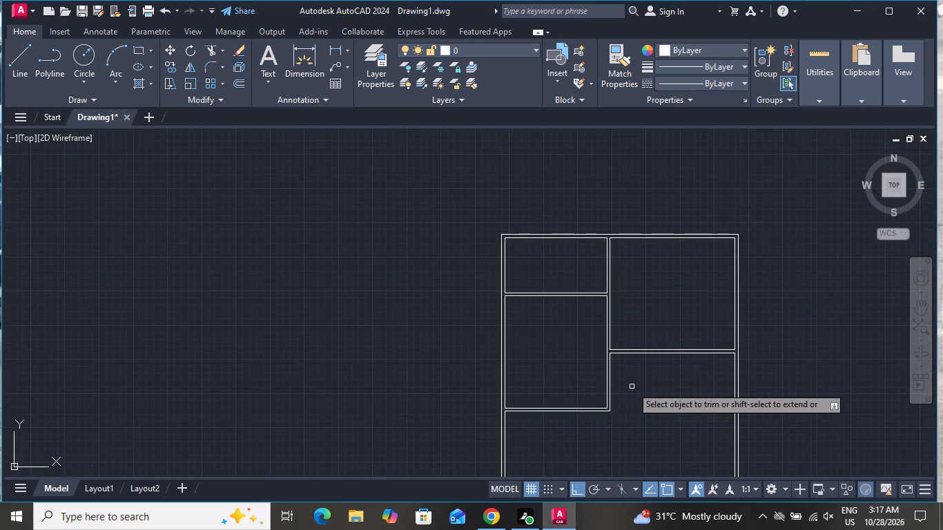
Offset the south wall's inner line 8'7" northward to start a new horizontal partition, using the Through option.
right_click(629, 393)
left_click(669, 224)
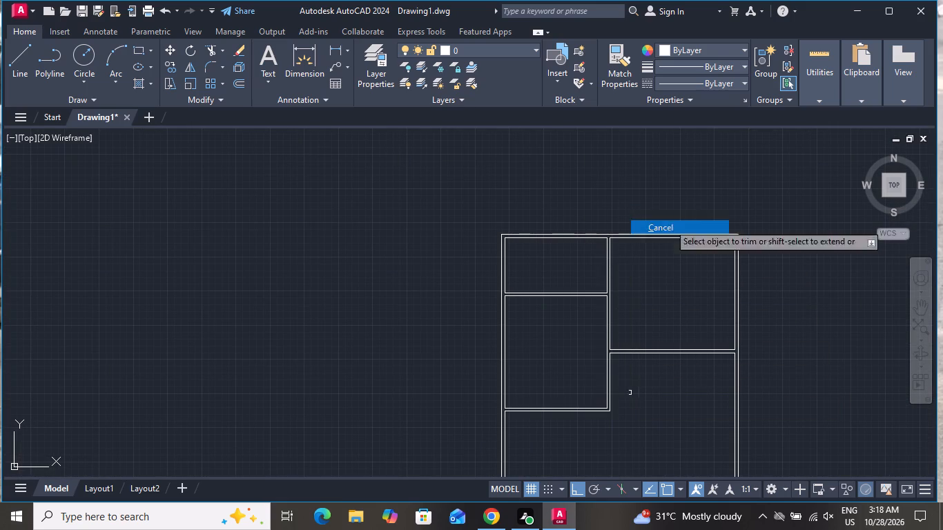
key("o")
key("space")
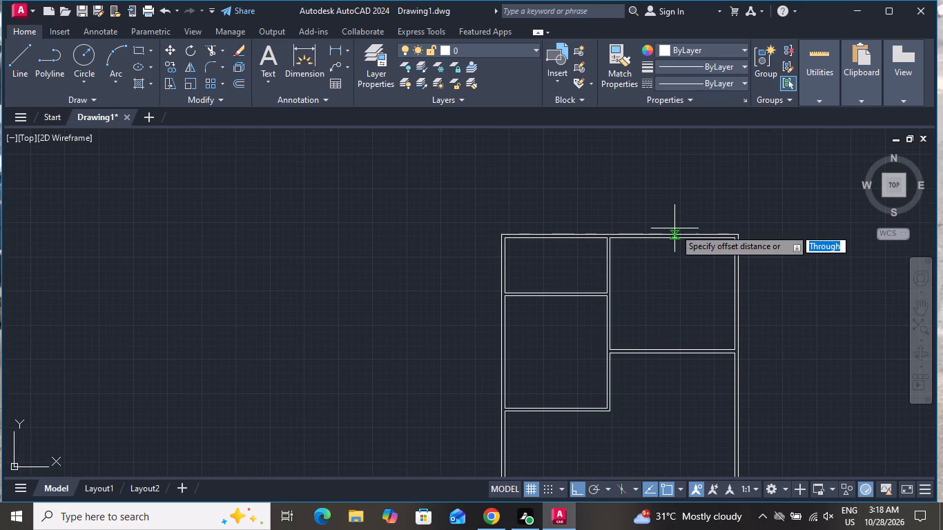
type("T")
key("space")
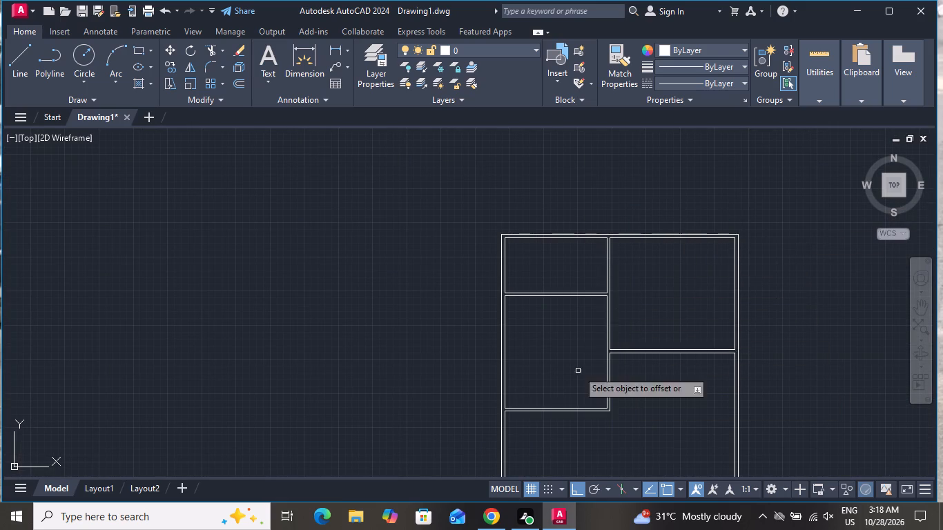
scroll(577, 311, "down", 2)
scroll(596, 388, "up", 1)
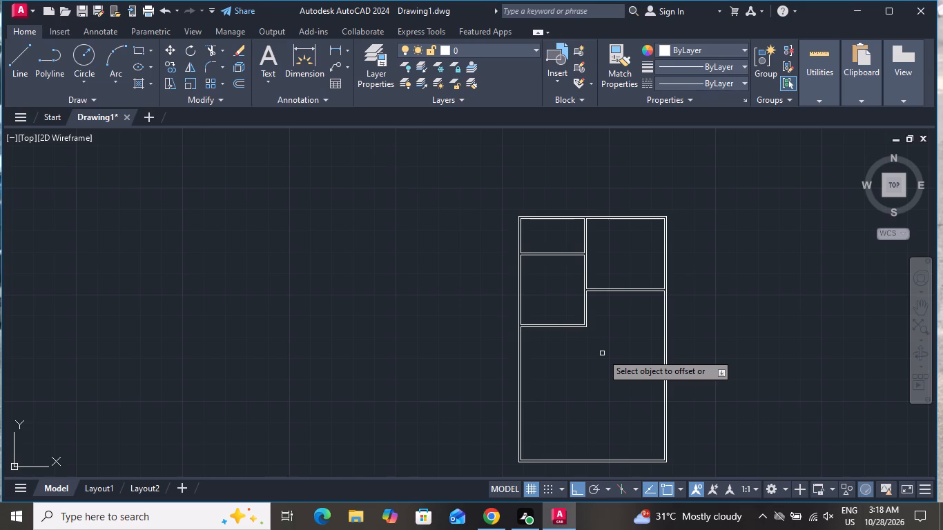
scroll(536, 472, "up", 2)
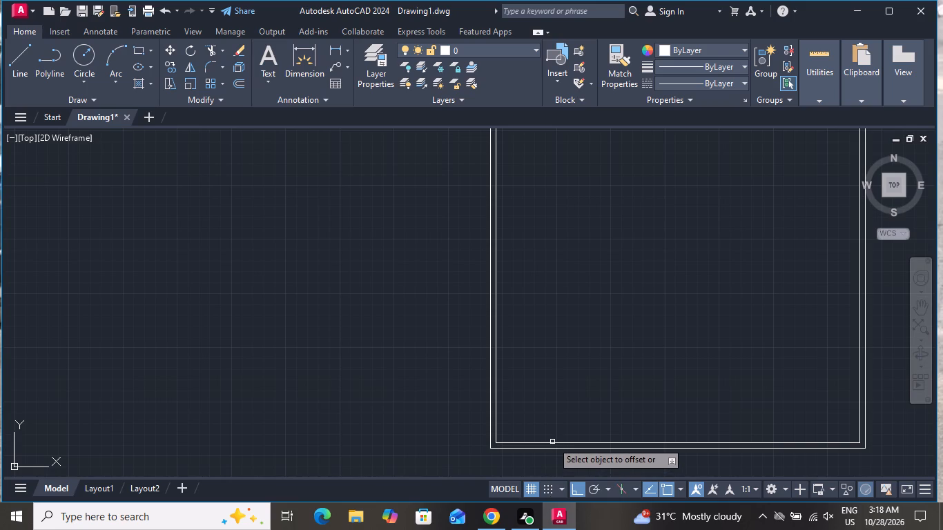
left_click(553, 441)
left_click(553, 442)
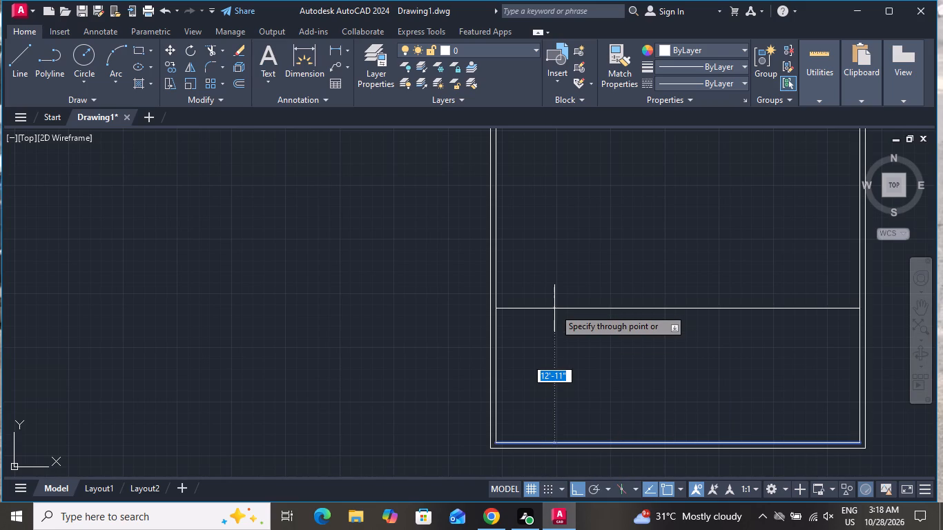
type("8'7\"")
key("Return")
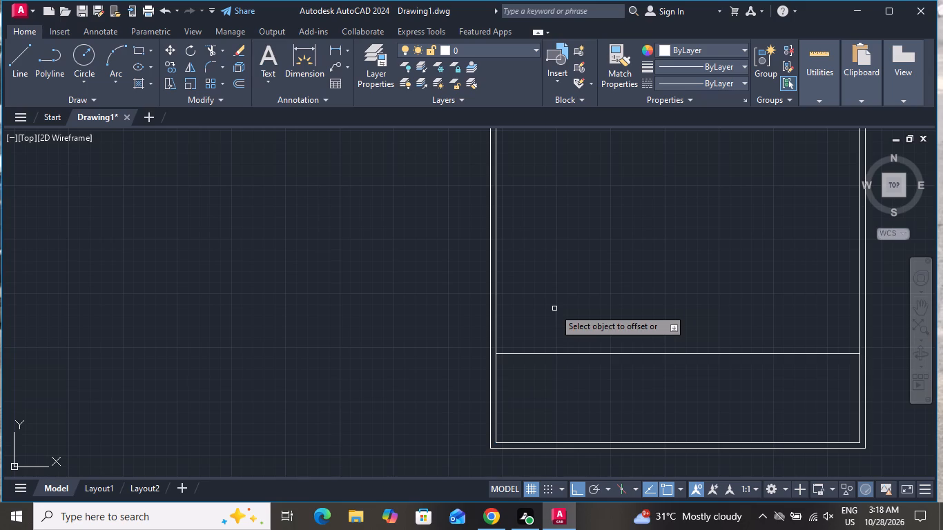
Offset the west wall's inner line 11'11" eastward, below the third horizontal partition, for a new vertical partition.
scroll(554, 308, "down", 3)
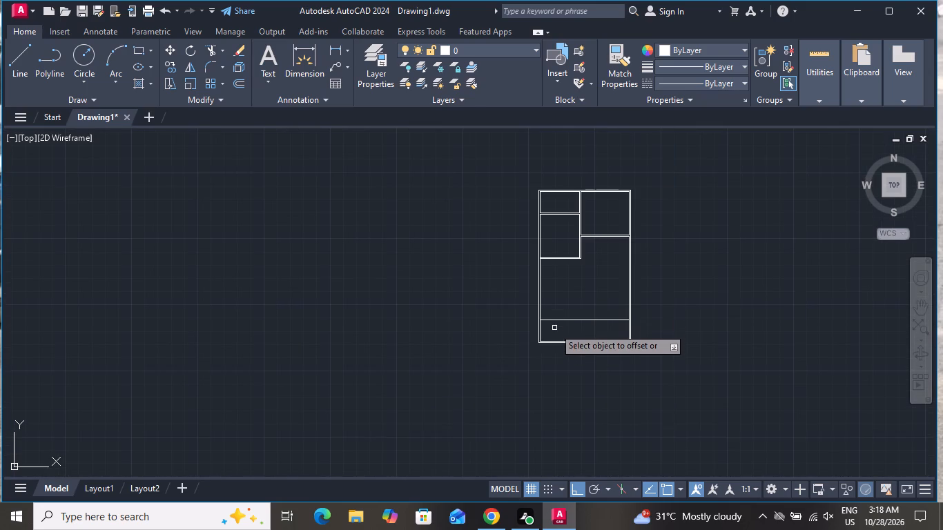
scroll(554, 331, "up", 2)
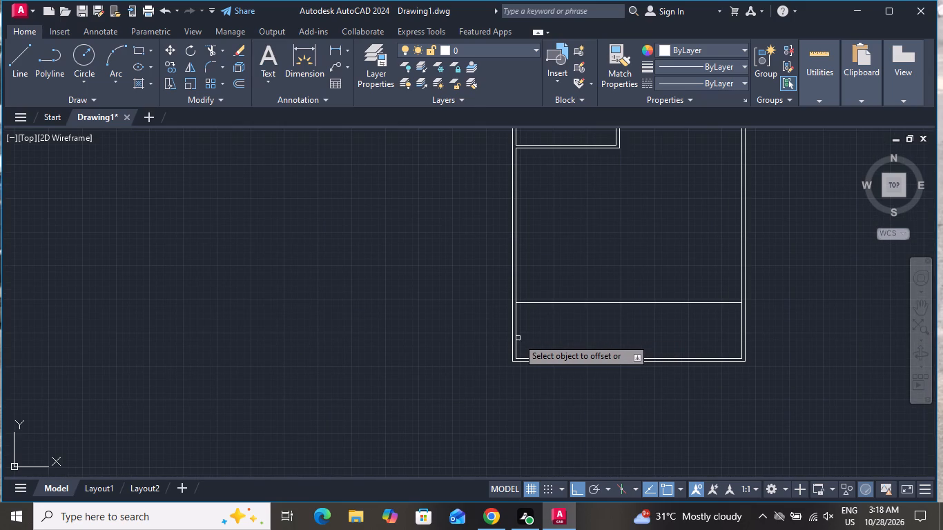
left_click(515, 340)
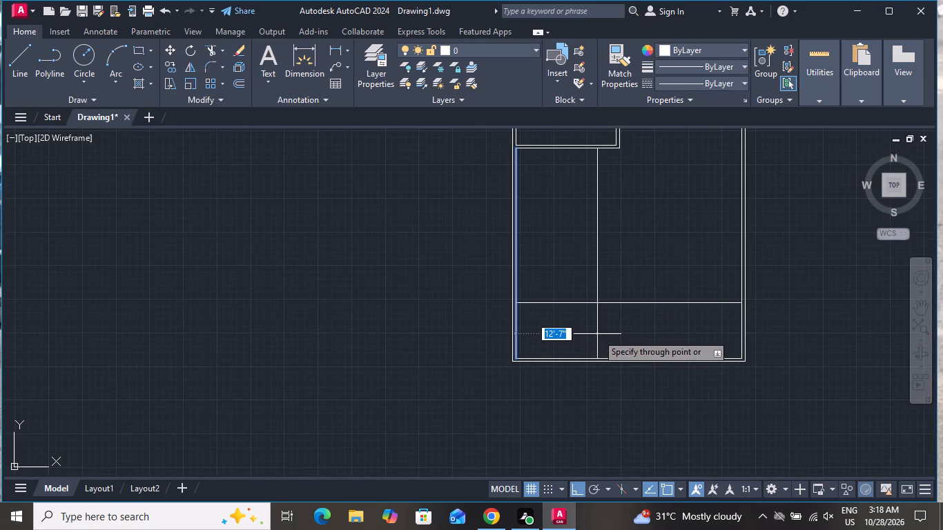
type("11")
key("apostrophe")
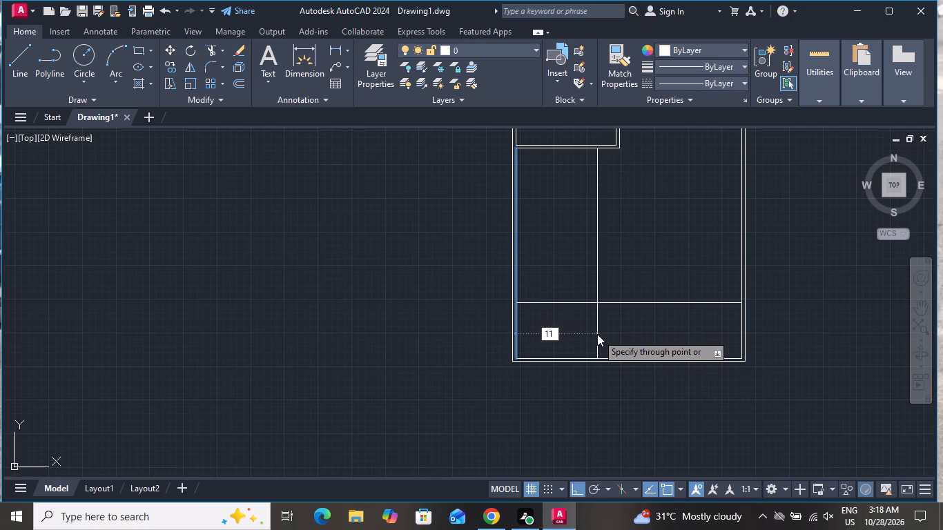
type("11")
key("shift+quotedbl")
key("Return")
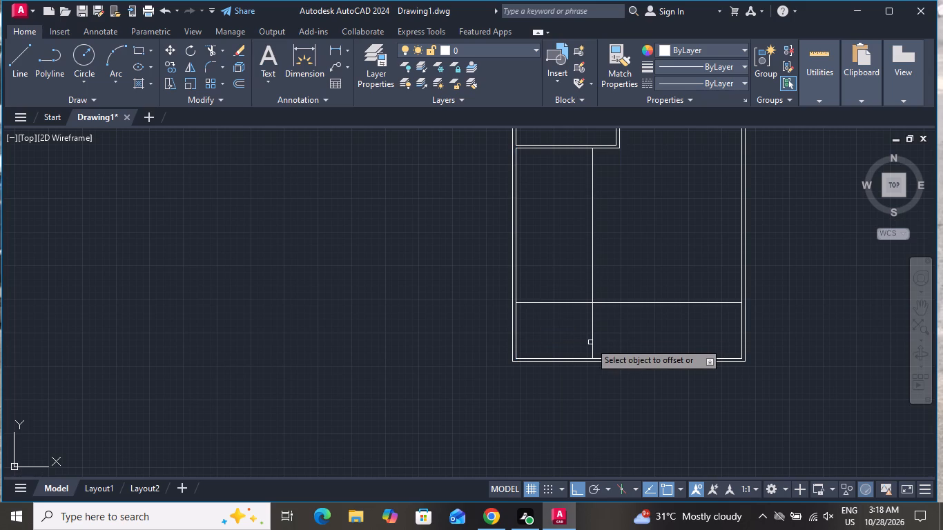
Offset the new vertical line 6" eastward to give the partition its thickness.
left_click(594, 338)
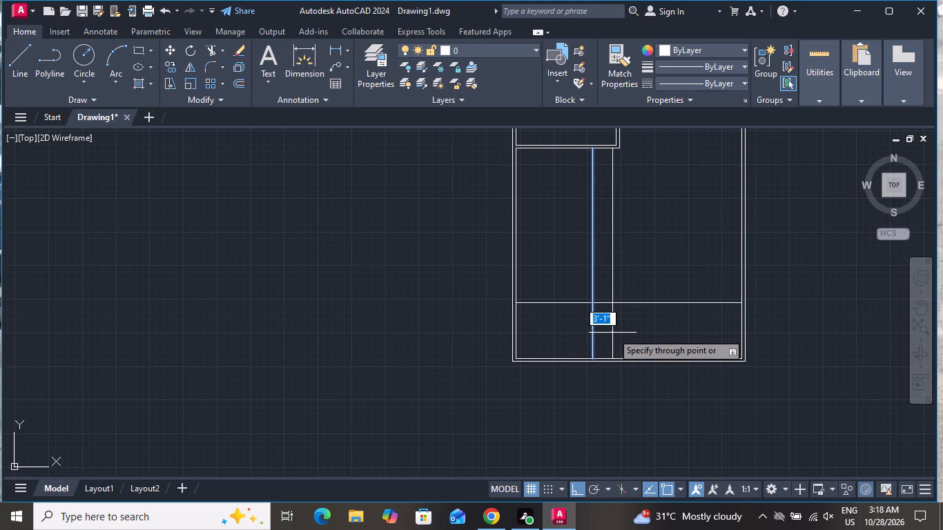
type("6\"")
key("Return")
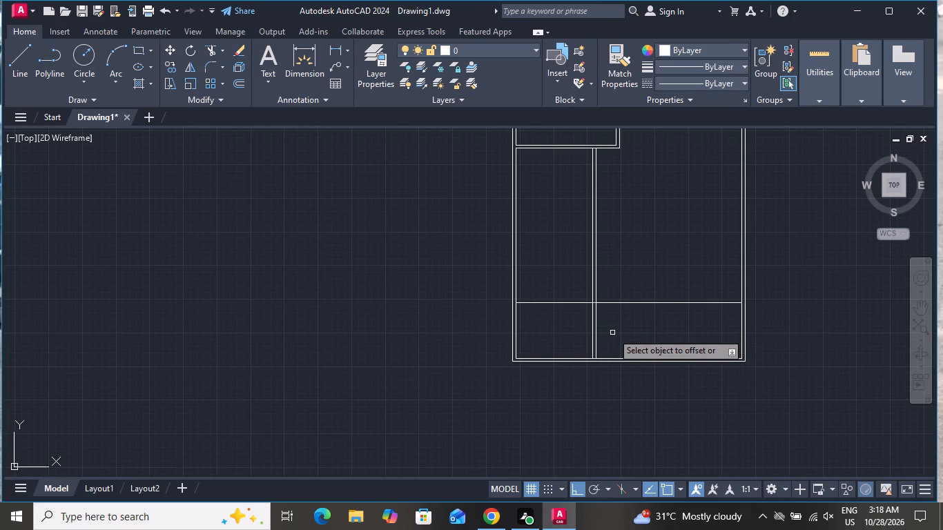
Offset the new southern horizontal line 6" northward to give that partition its thickness.
left_click(573, 304)
key("6")
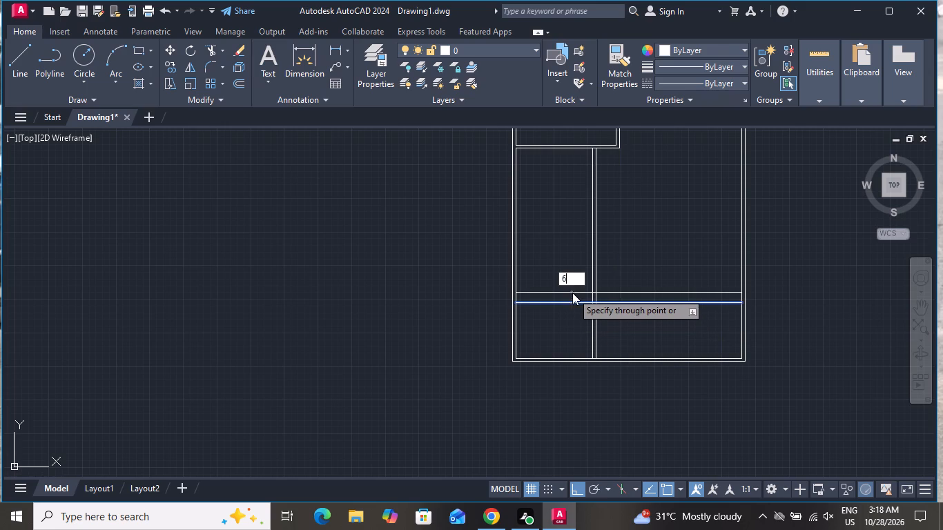
key("shift+quotedbl")
key("Return")
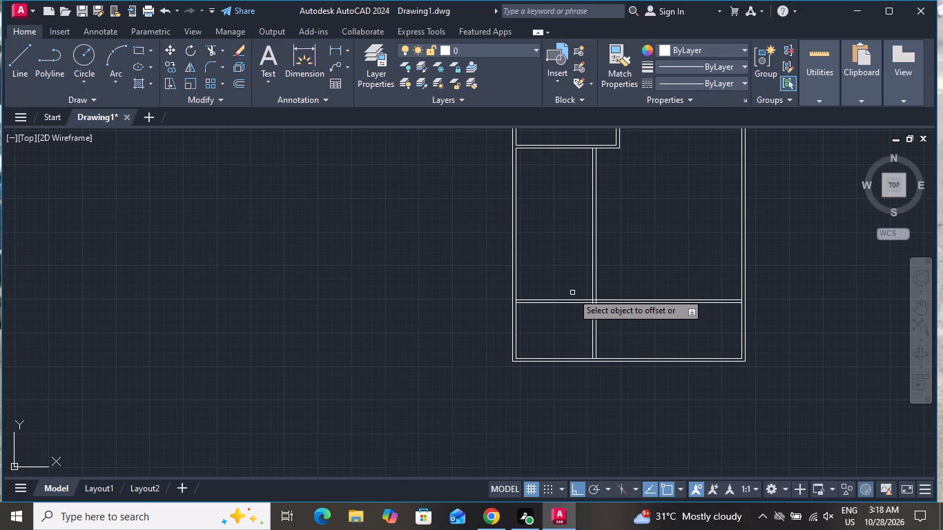
right_click(573, 291)
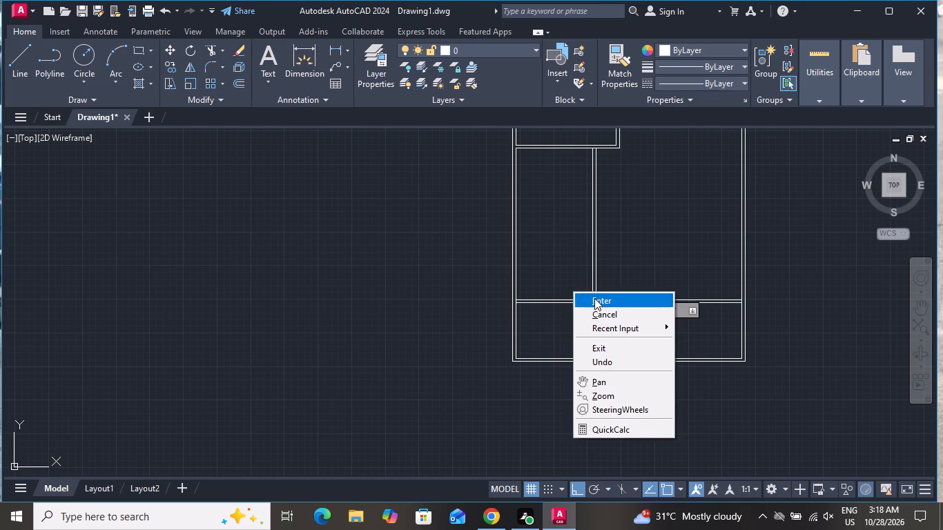
left_click(600, 312)
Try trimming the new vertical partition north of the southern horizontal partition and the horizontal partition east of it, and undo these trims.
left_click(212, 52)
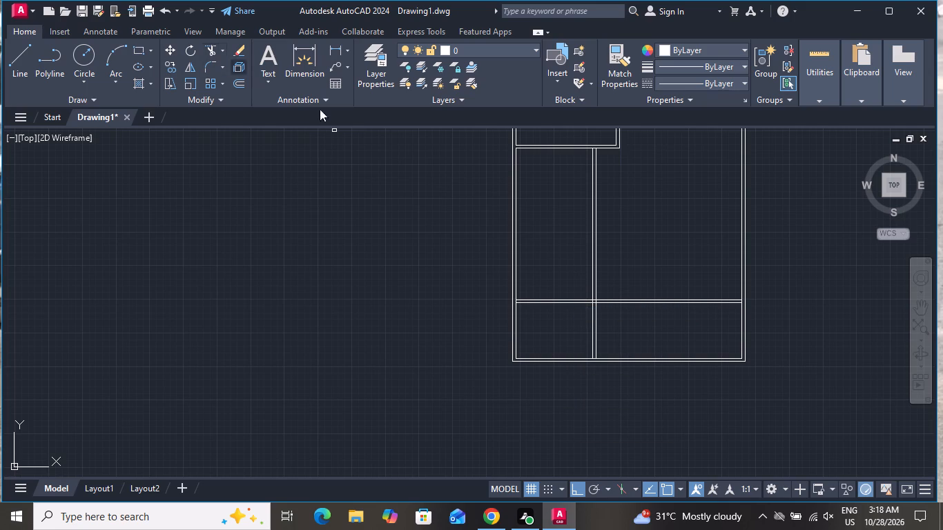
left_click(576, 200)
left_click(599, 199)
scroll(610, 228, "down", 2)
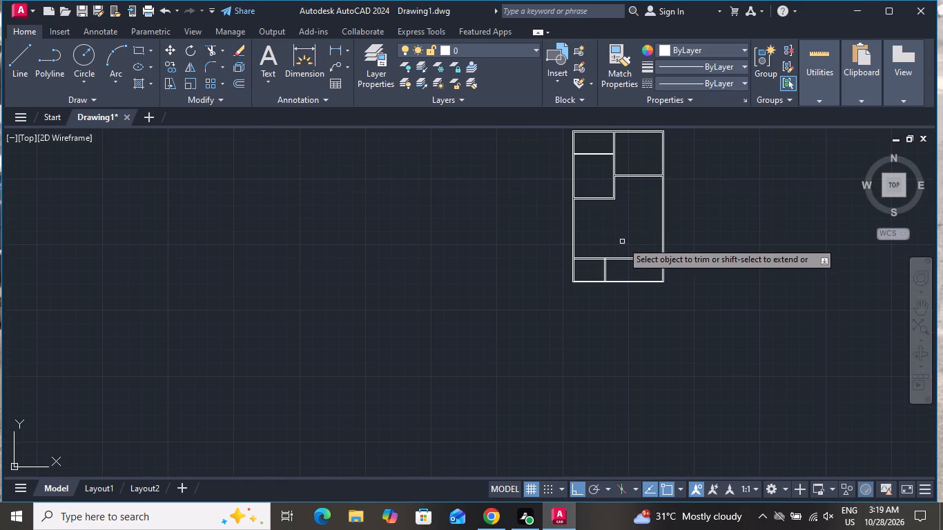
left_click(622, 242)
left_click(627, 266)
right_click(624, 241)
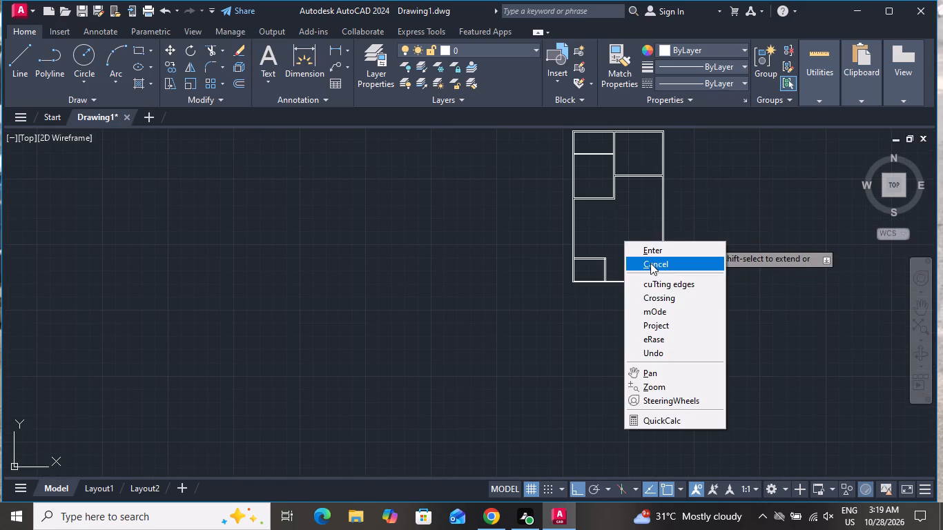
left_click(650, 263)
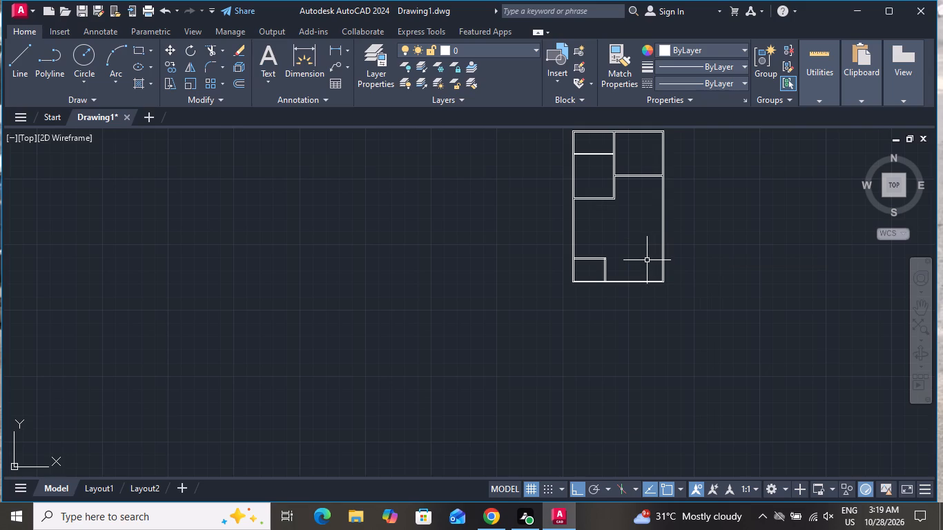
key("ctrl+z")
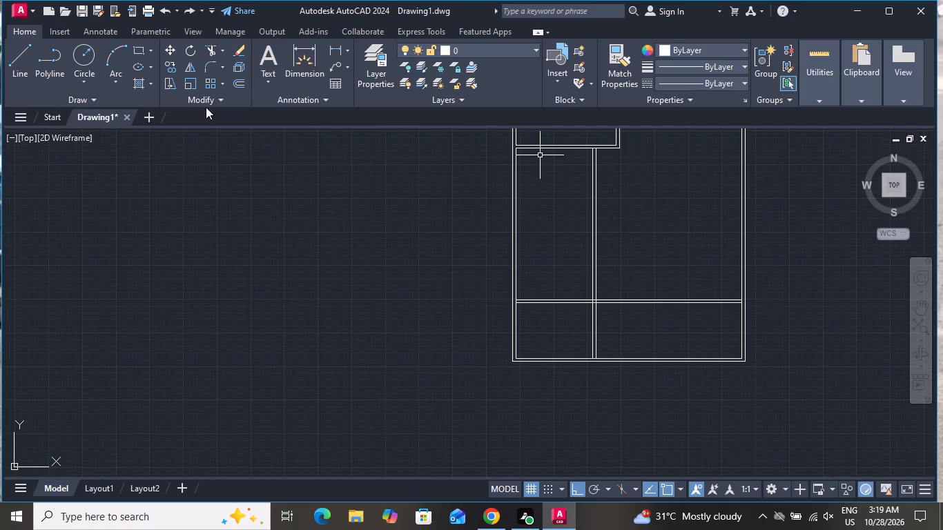
Trim both lines of the new vertical partition north of the southern horizontal partition.
left_click(206, 54)
left_click(634, 216)
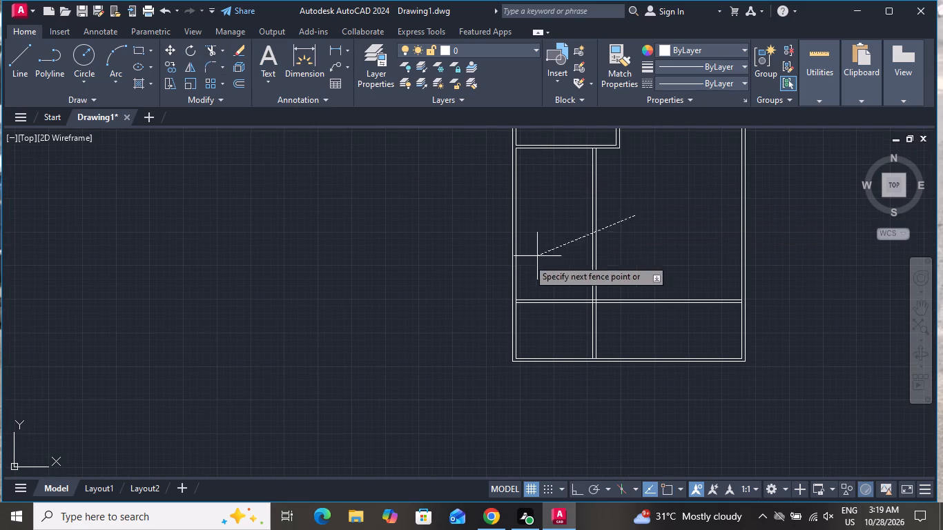
left_click(511, 262)
key("ctrl+z")
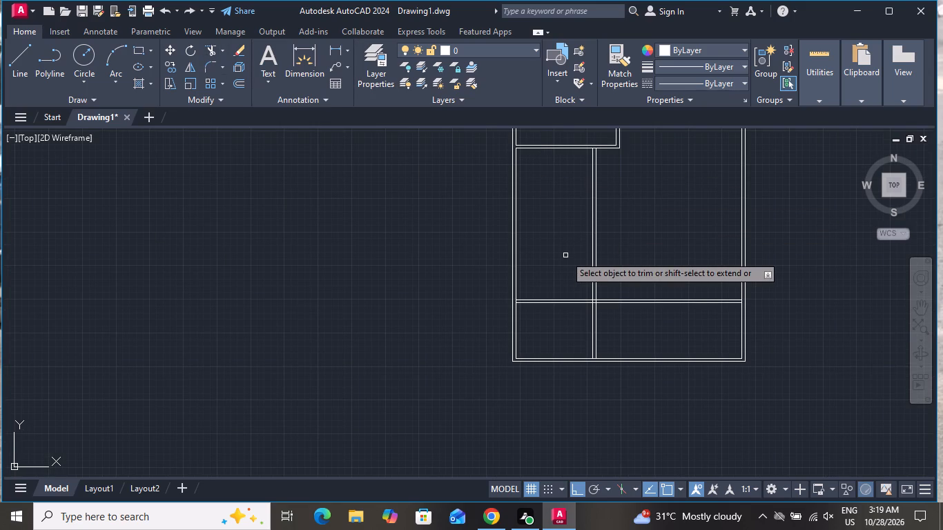
left_click(565, 255)
left_click(670, 228)
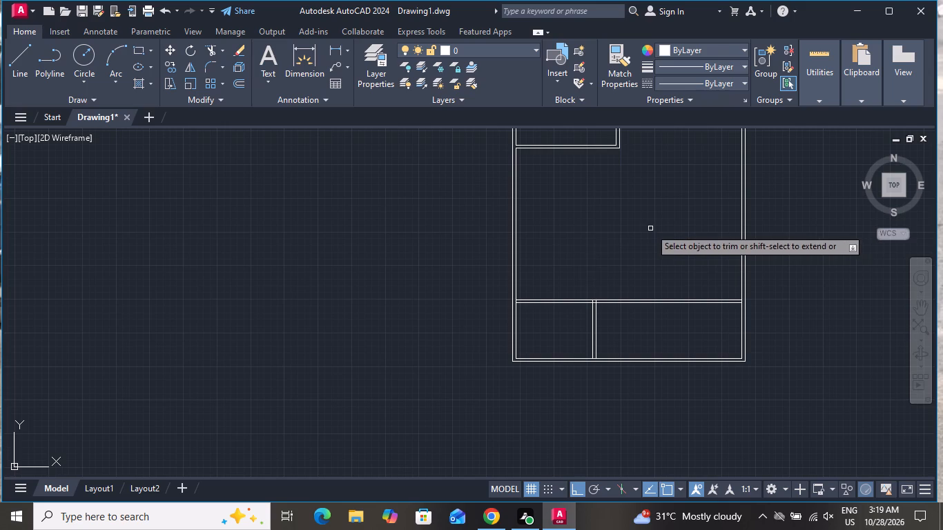
right_click(623, 228)
left_click(639, 244)
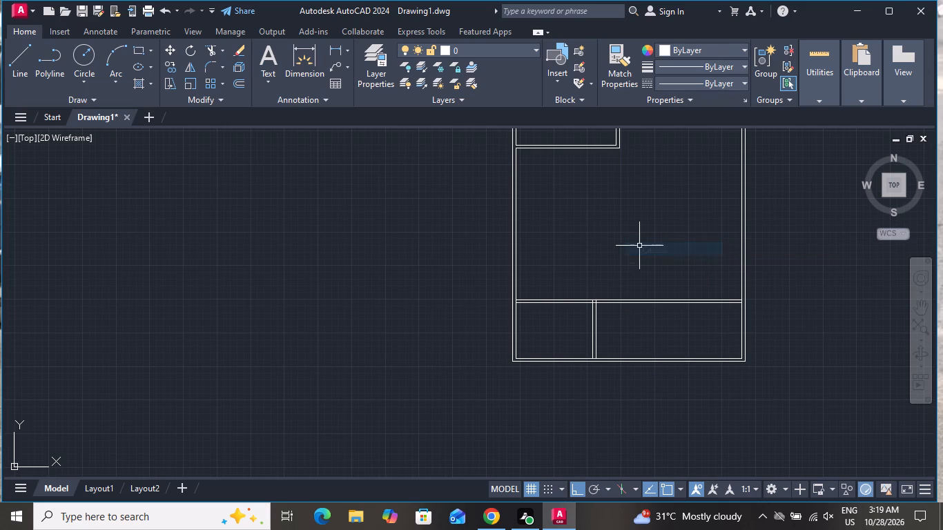
Extend both lines of the main vertical partition south to the southern horizontal partition's upper line.
left_click(639, 246)
type("EX")
key("space")
key("space")
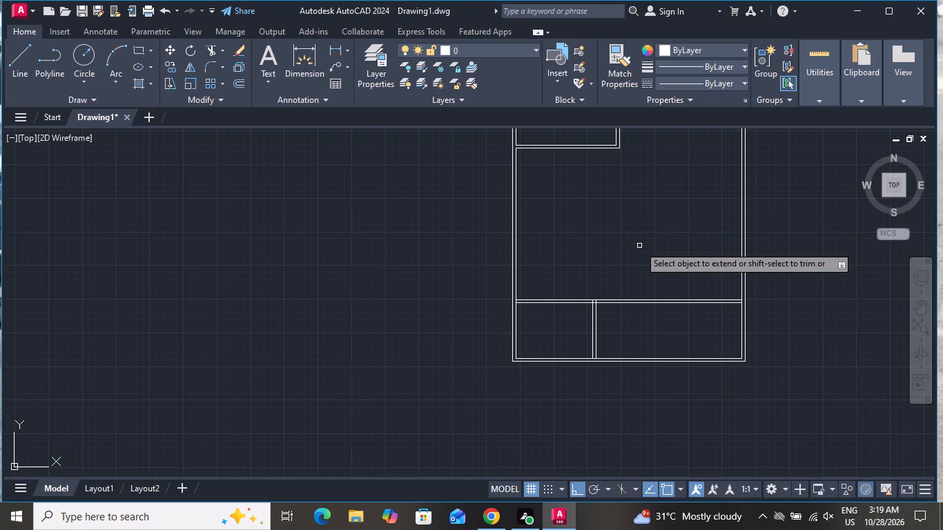
scroll(647, 265, "down", 2)
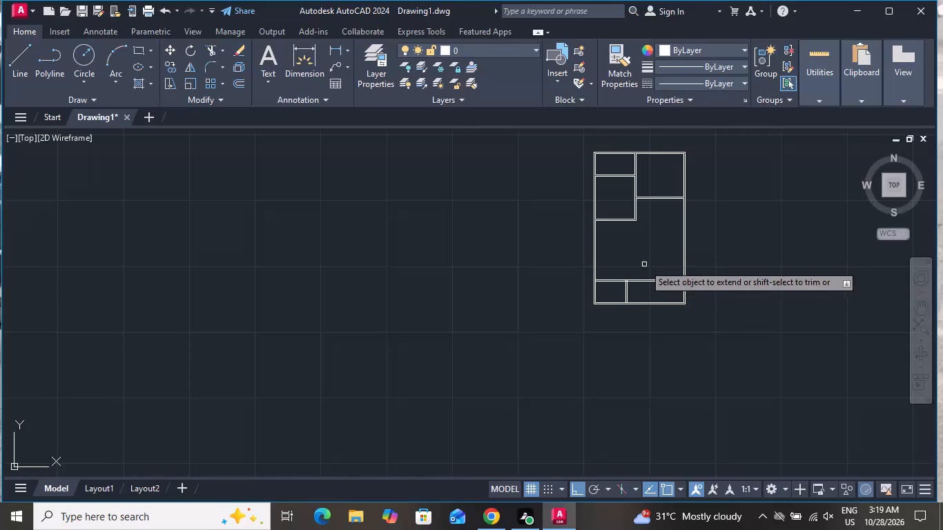
left_click(649, 208)
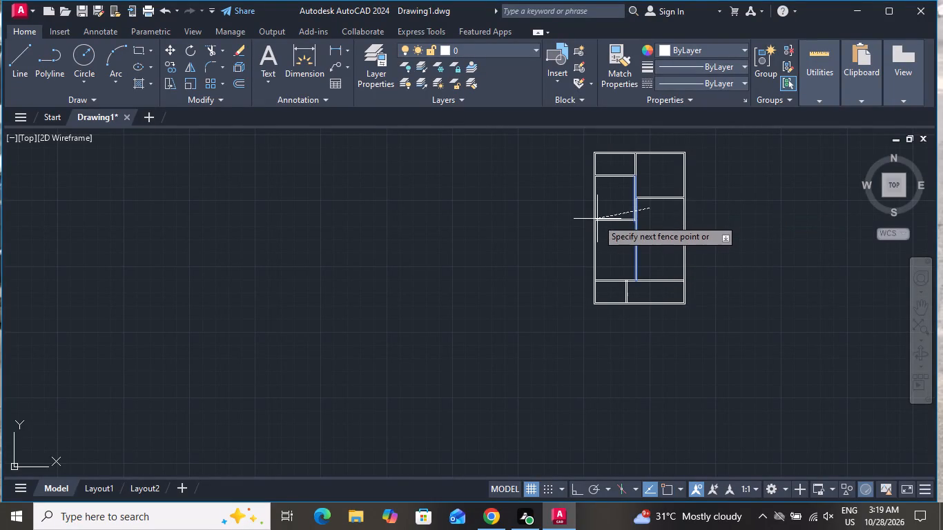
left_click(596, 219)
left_click(645, 228)
left_click(603, 246)
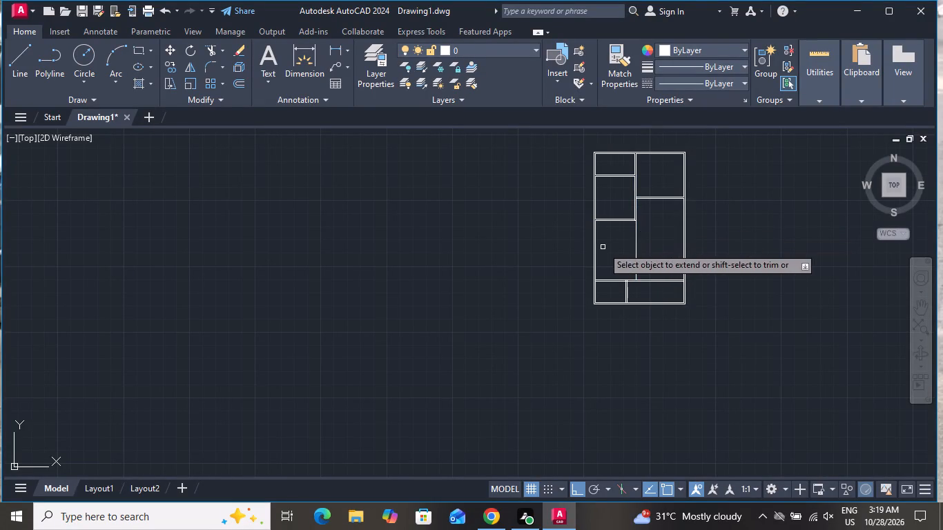
scroll(619, 217, "up", 3)
left_click(678, 204)
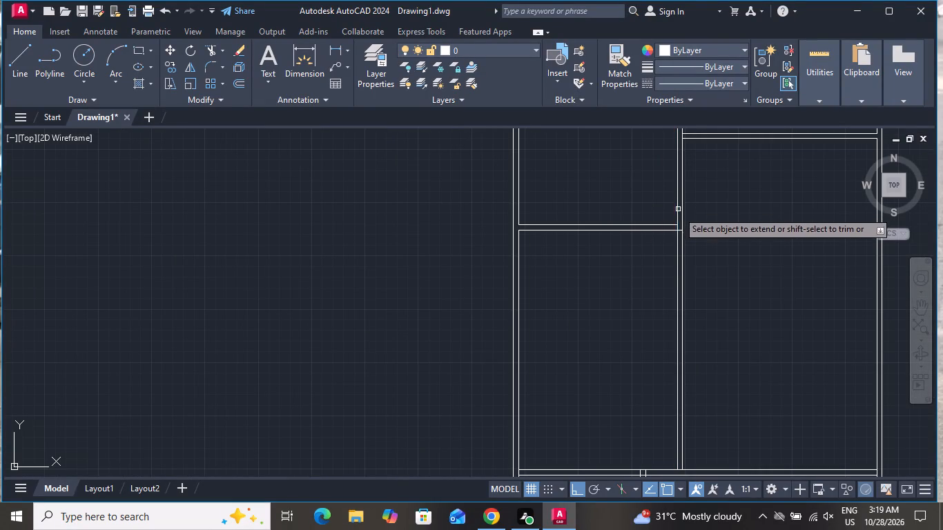
Extend both lines of the main vertical partition further to the southern horizontal partition's lower line.
scroll(719, 257, "down", 2)
scroll(728, 311, "up", 2)
left_click(707, 324)
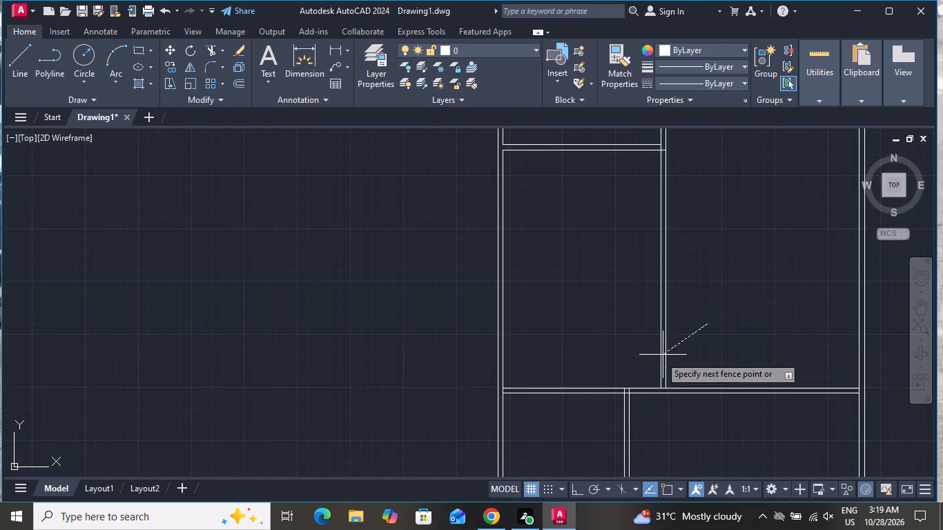
left_click(649, 364)
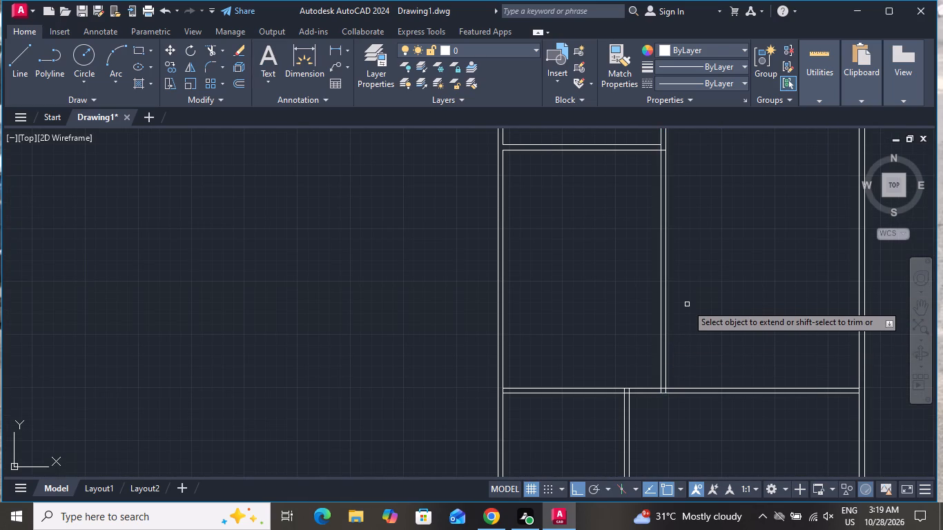
right_click(687, 304)
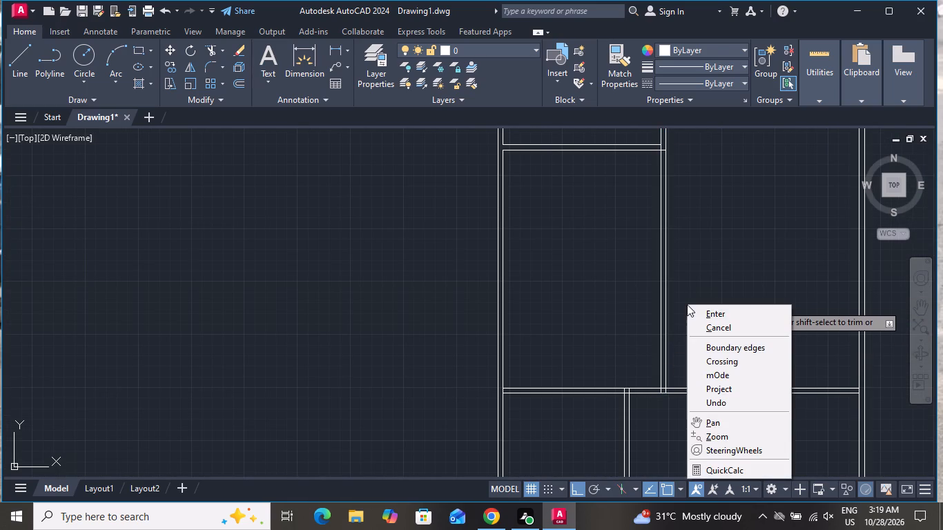
Offset the lower line of the eastern horizontal partition 5'0" south into the large eastern room.
left_click(694, 322)
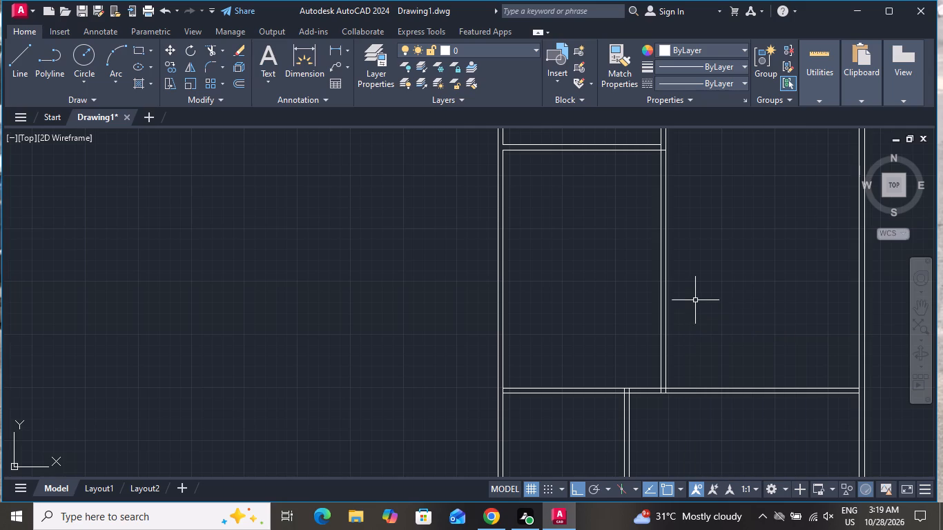
scroll(685, 311, "down", 3)
type("O T")
key("space")
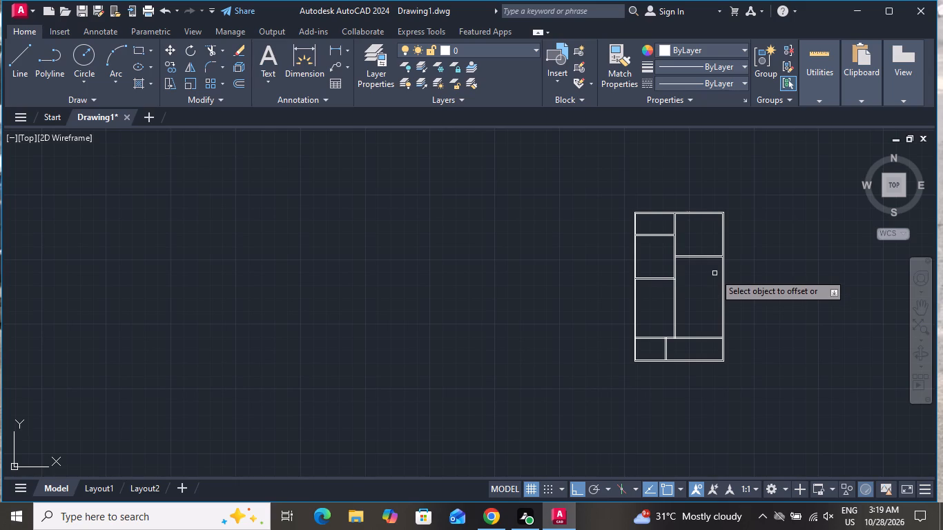
scroll(714, 273, "up", 4)
left_click(685, 193)
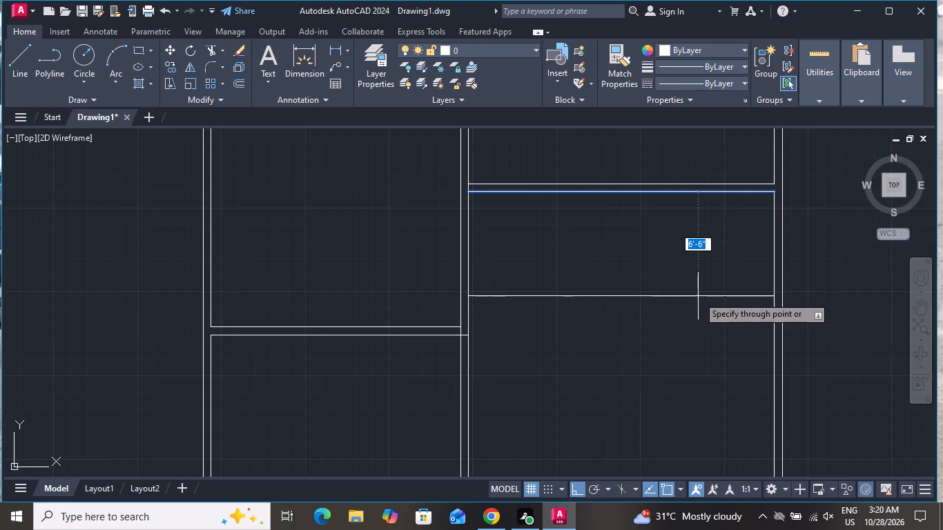
key("5")
type("'0")
key("shift+quotedbl")
key("Return")
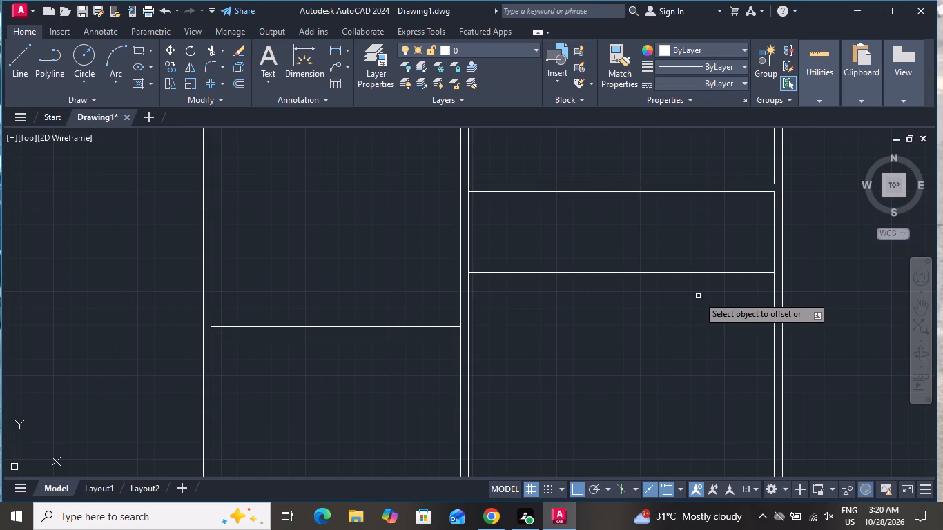
Offset the inner line of the east wall 7'5" west below the eastern horizontal partition.
left_click(774, 214)
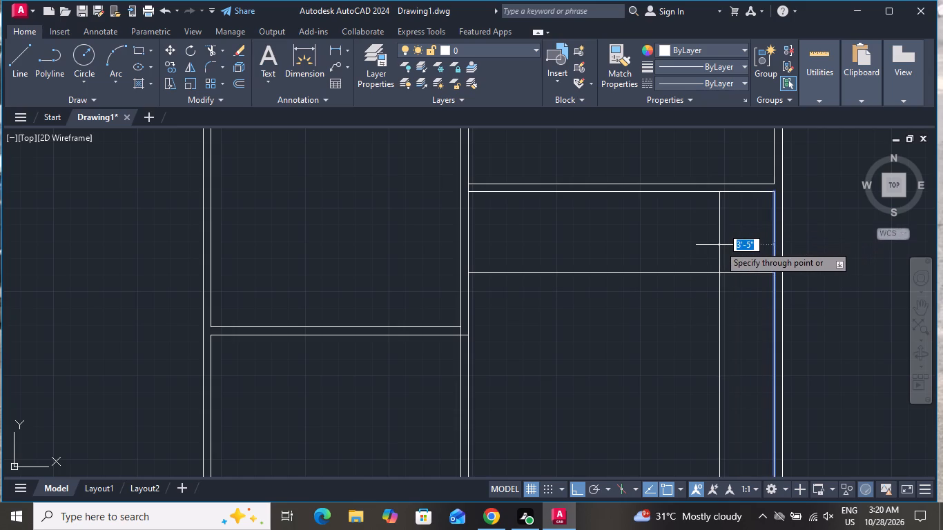
key("7")
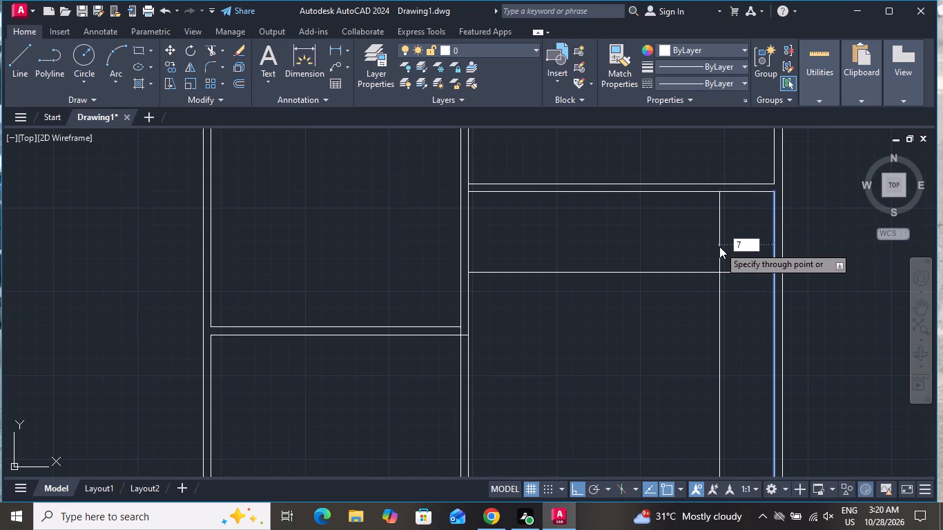
key("apostrophe")
key("5")
key("shift+quotedbl")
key("Return")
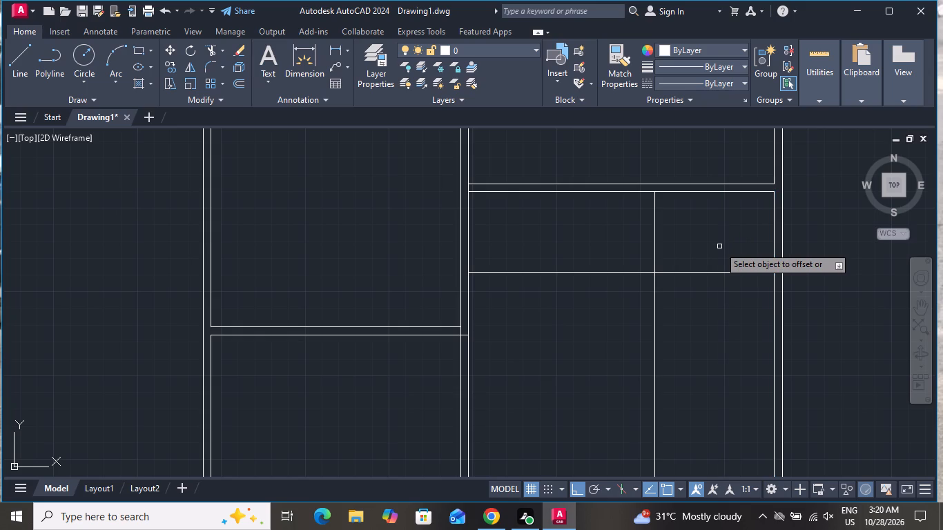
Offset the new vertical line 6" west to give the partition its thickness.
left_click(652, 235)
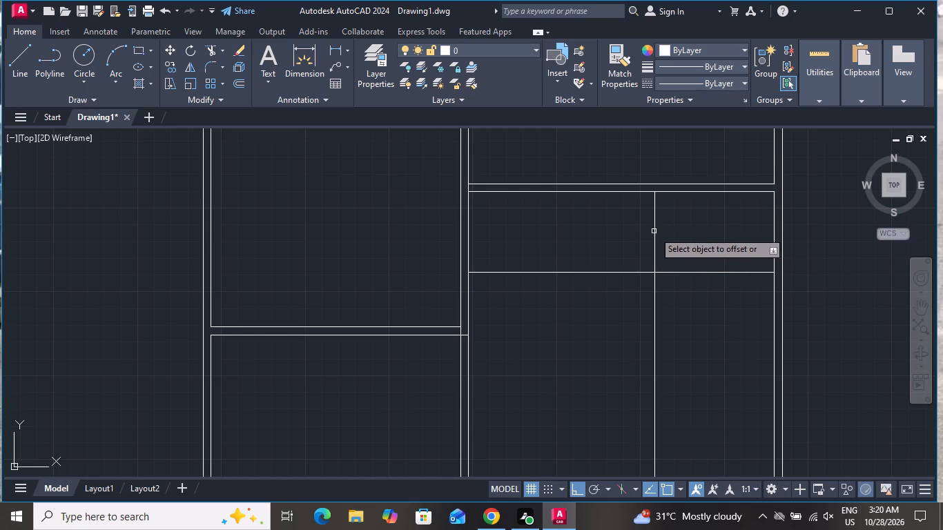
left_click(654, 230)
key("6")
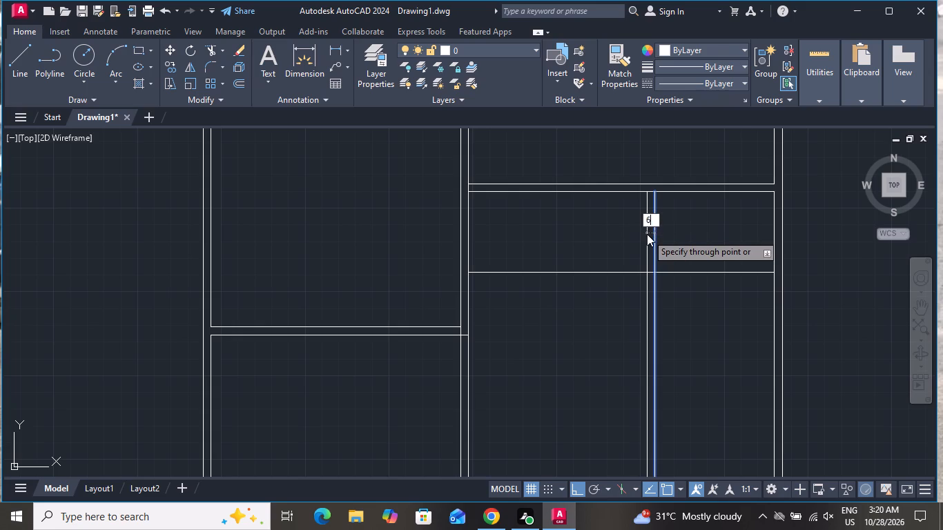
key("shift+quotedbl")
key("Return")
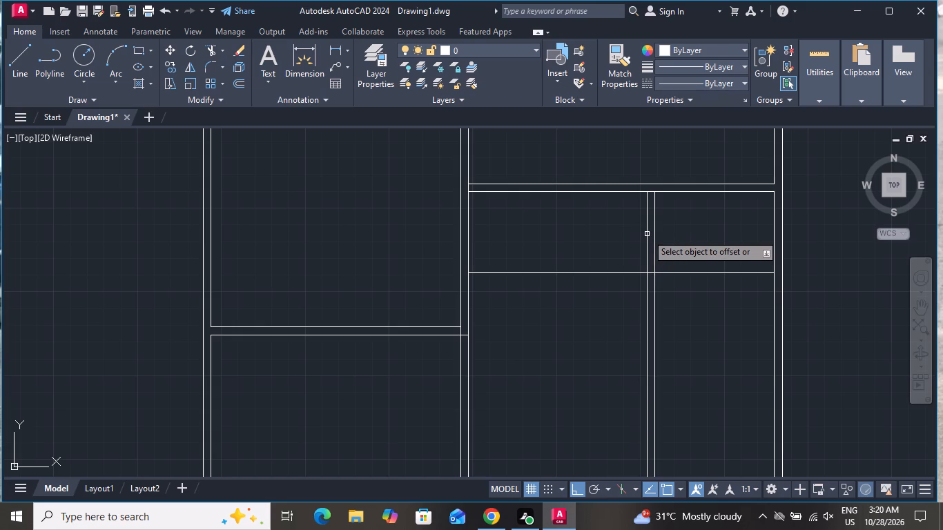
Offset the western line of the new vertical partition 7'5" west.
left_click(644, 235)
left_click(646, 230)
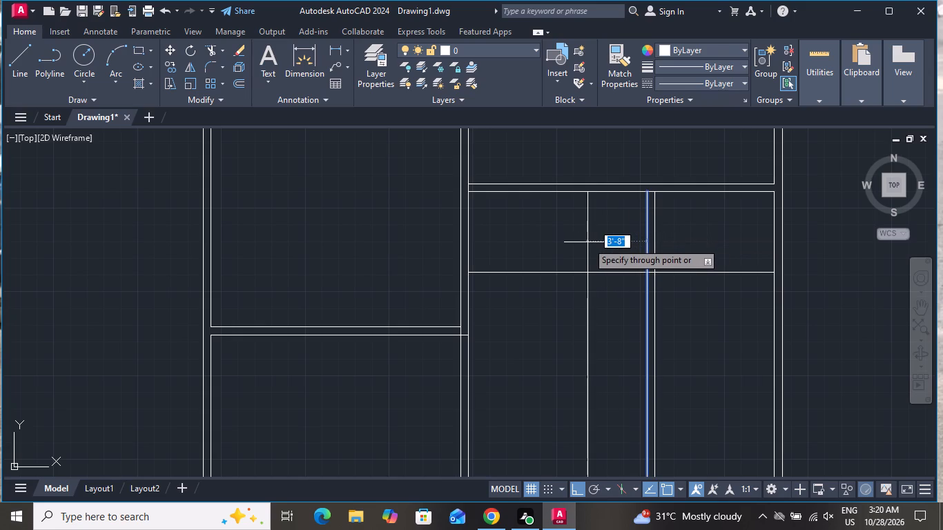
key("7")
key("apostrophe")
key("5")
key("shift+quotedbl")
key("Return")
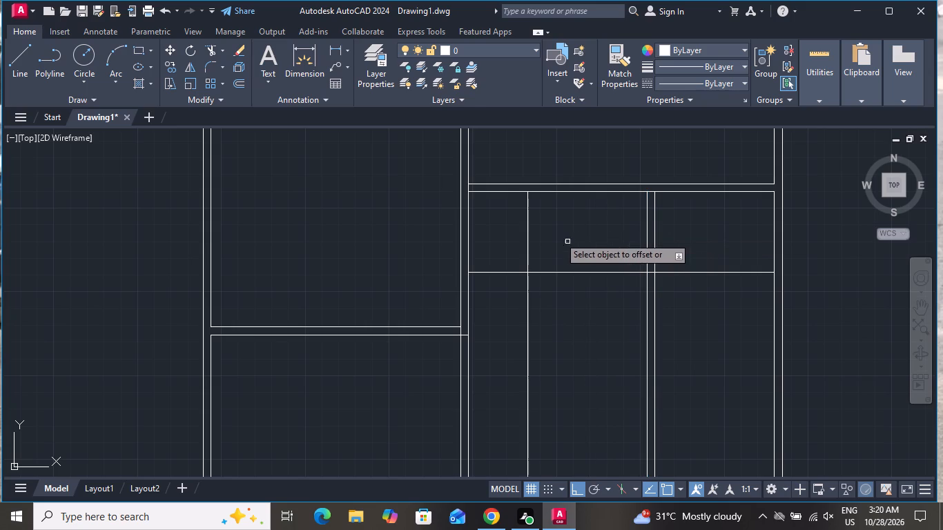
Offset the newest vertical line 6" west to form a second vertical partition.
scroll(535, 226, "up", 1)
left_click(523, 233)
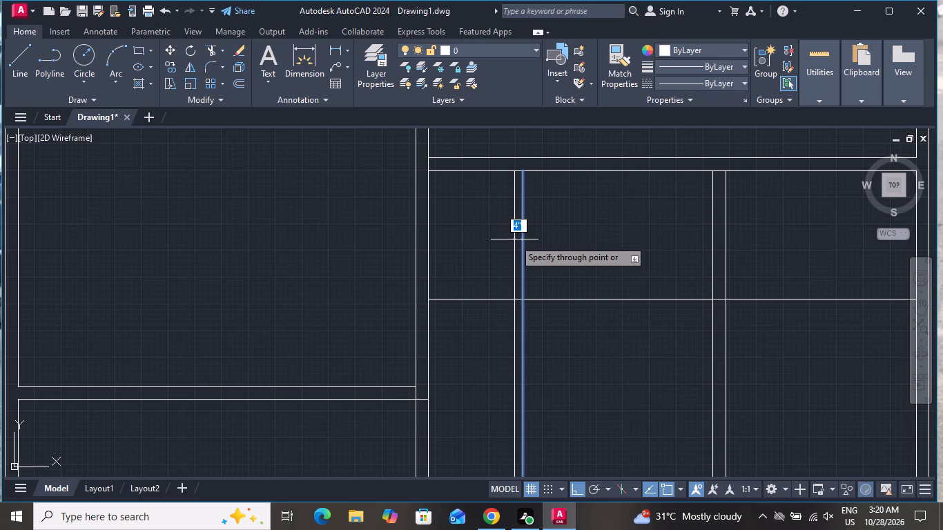
key("6")
key("shift+quotedbl")
key("Return")
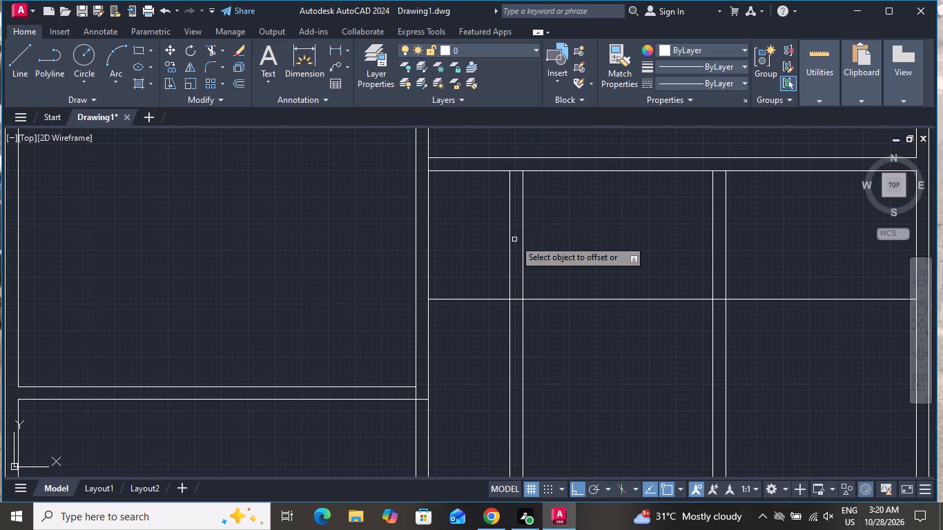
scroll(516, 241, "down", 2)
right_click(536, 323)
left_click(553, 346)
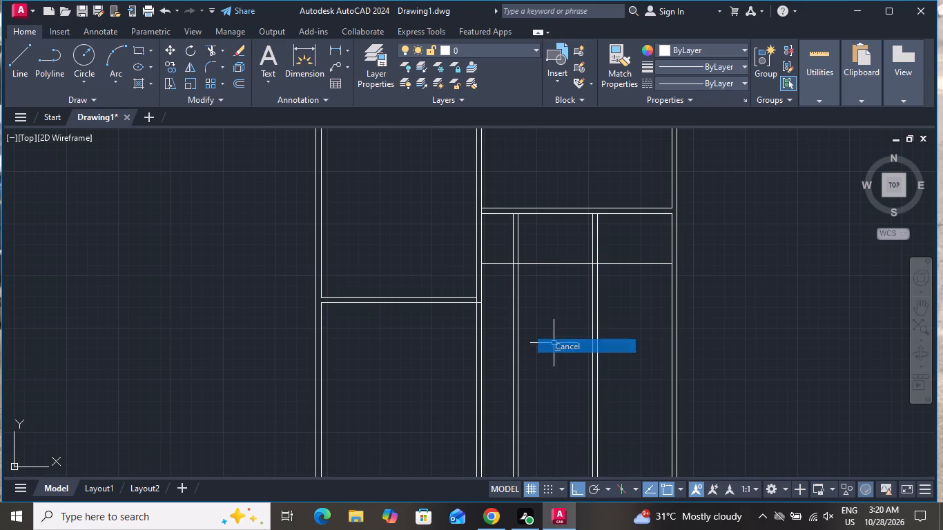
Trim all four lines of the two new vertical partitions south of the new horizontal line.
left_click(208, 43)
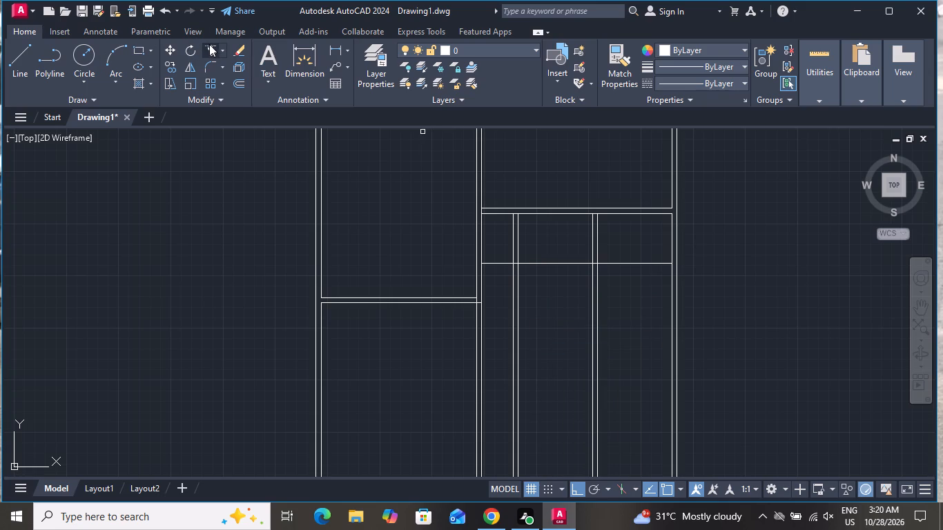
left_click(619, 307)
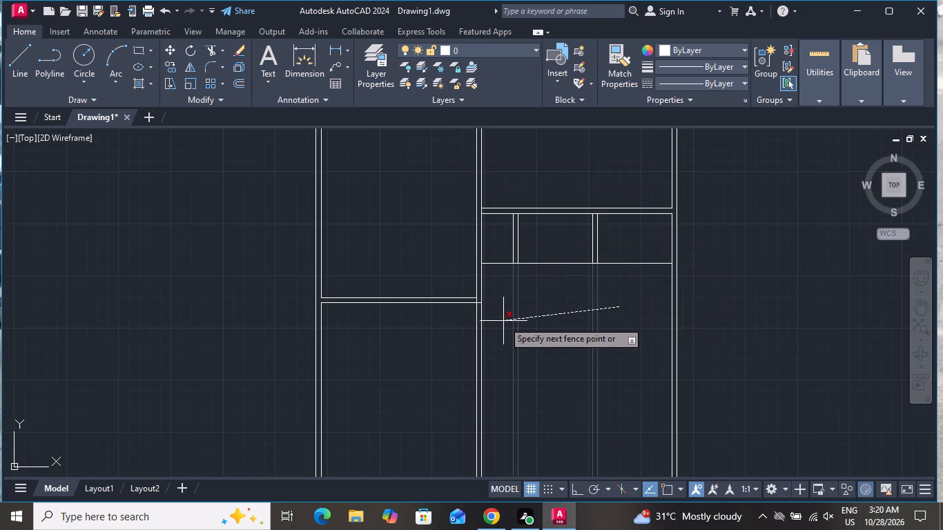
left_click(503, 321)
right_click(594, 276)
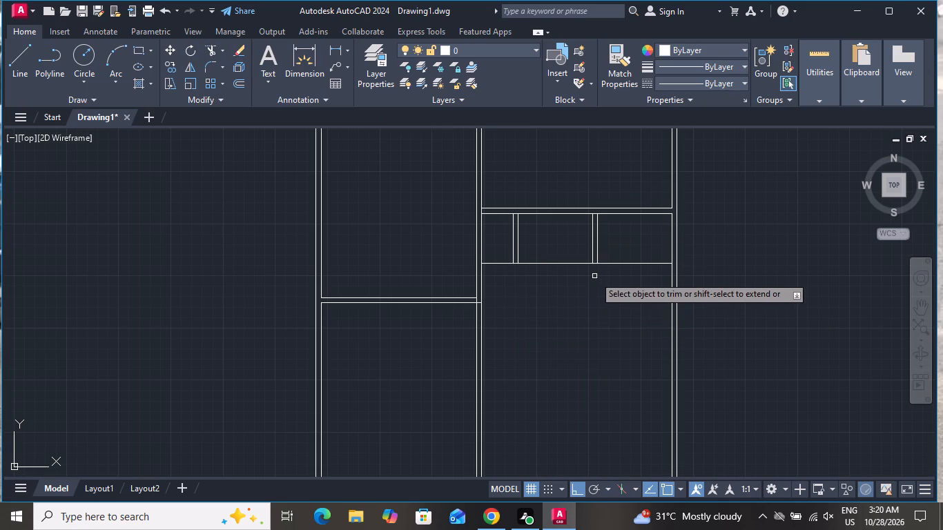
left_click(622, 300)
Offset the new horizontal line 6" south to form the small rooms' southern partition.
type("O T")
key("space")
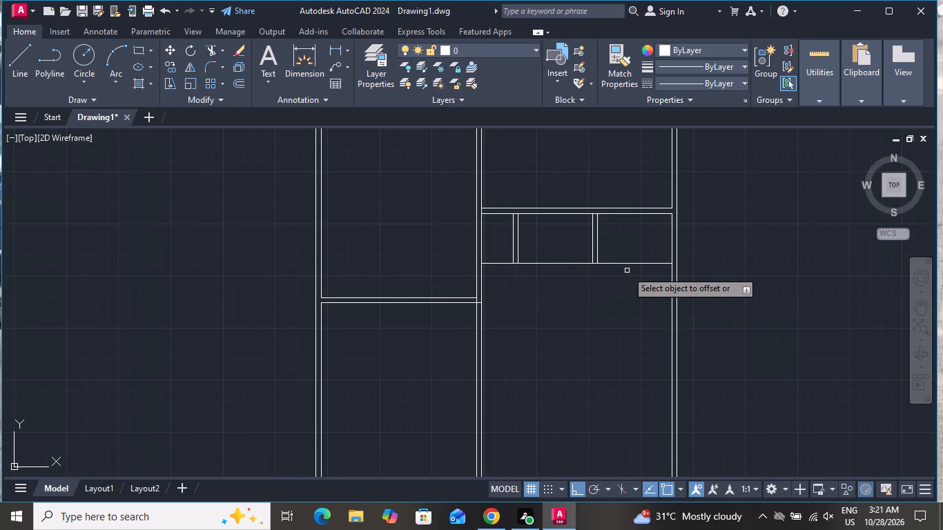
left_click(577, 265)
key("6")
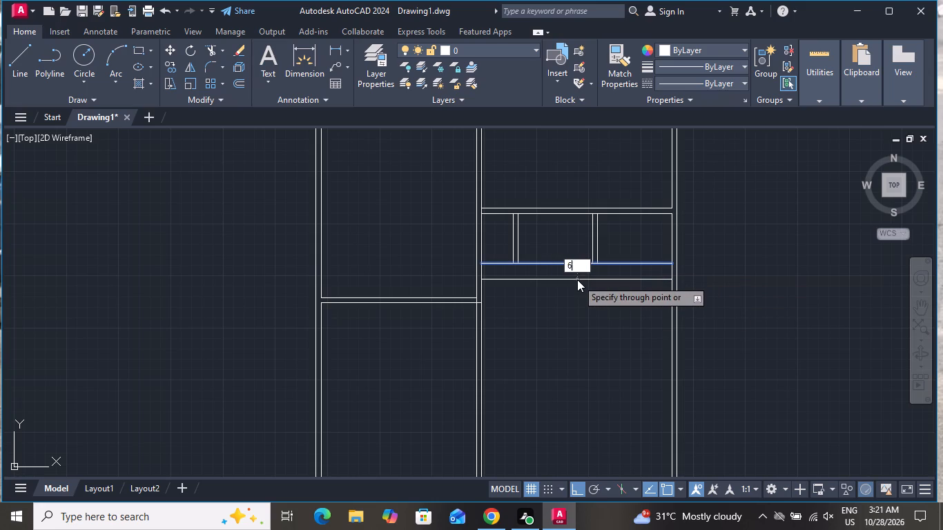
key("shift+quotedbl")
key("Return")
right_click(577, 279)
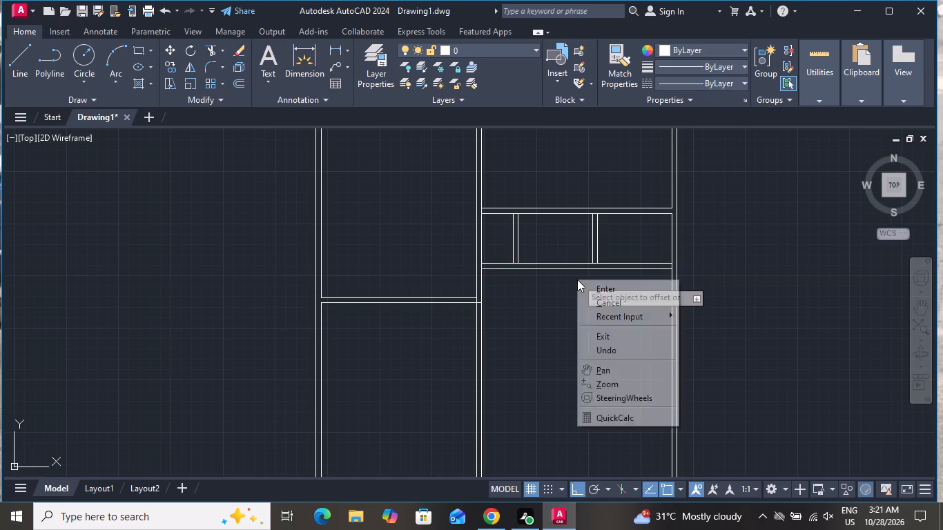
left_click(594, 300)
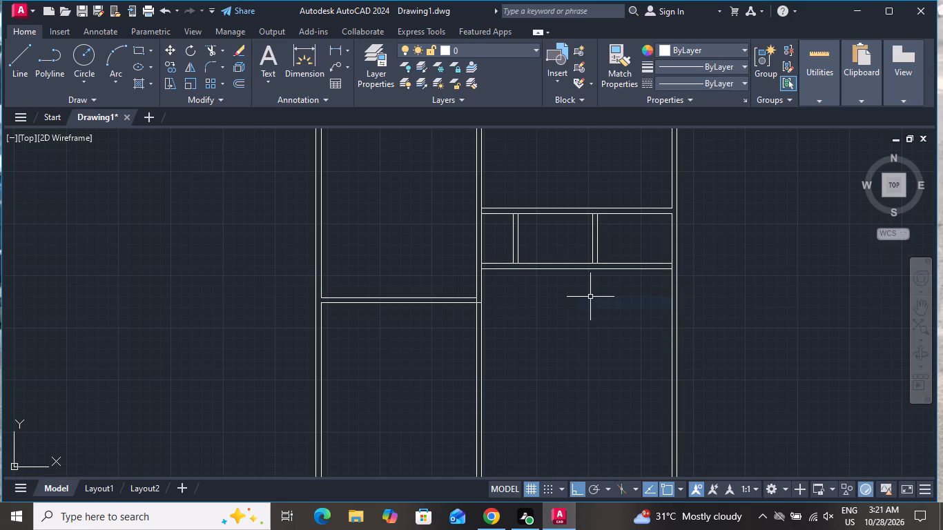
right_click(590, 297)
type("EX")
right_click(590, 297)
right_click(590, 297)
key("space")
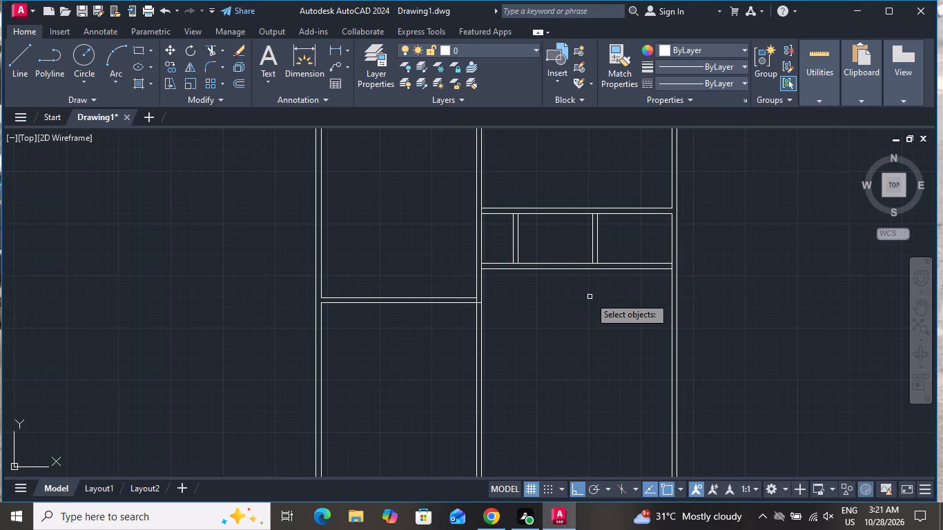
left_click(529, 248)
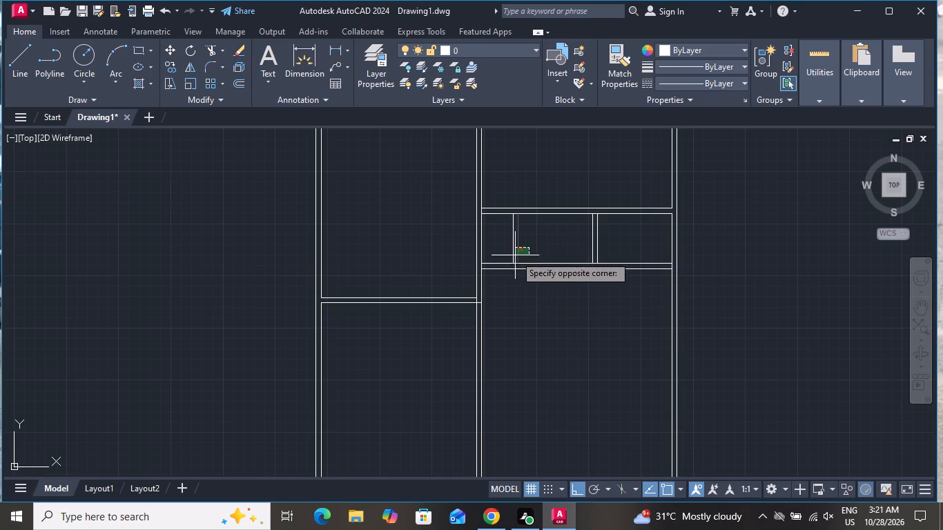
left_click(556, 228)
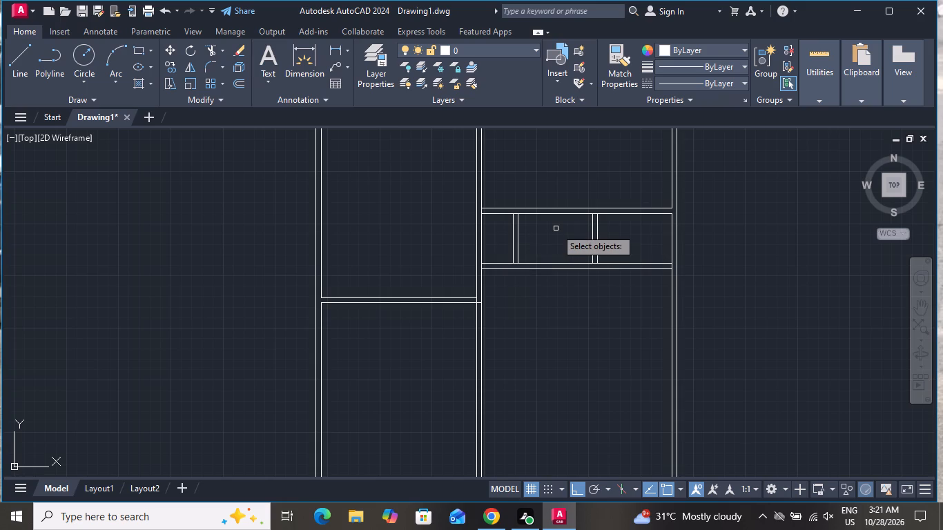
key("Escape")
Extend both lines of each short vertical partition south to the lower line of the new horizontal partition.
type("EX")
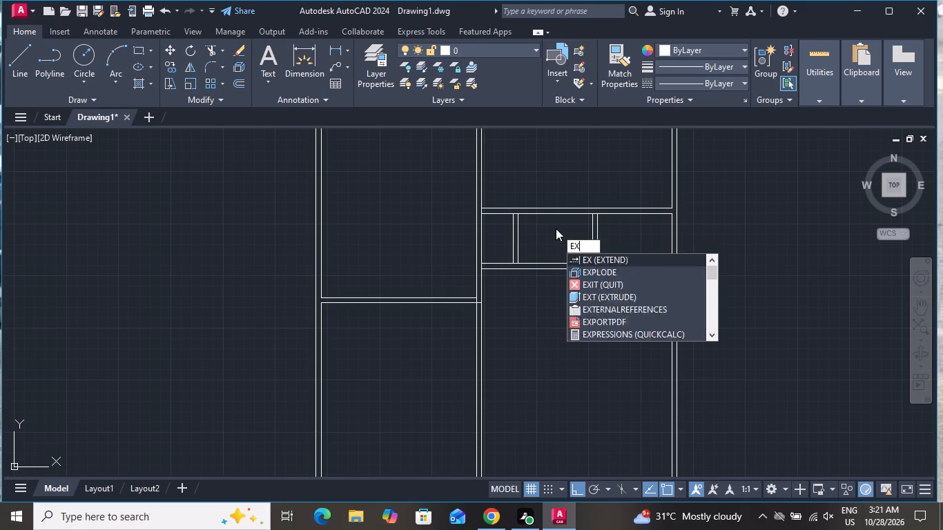
key("space")
key("space")
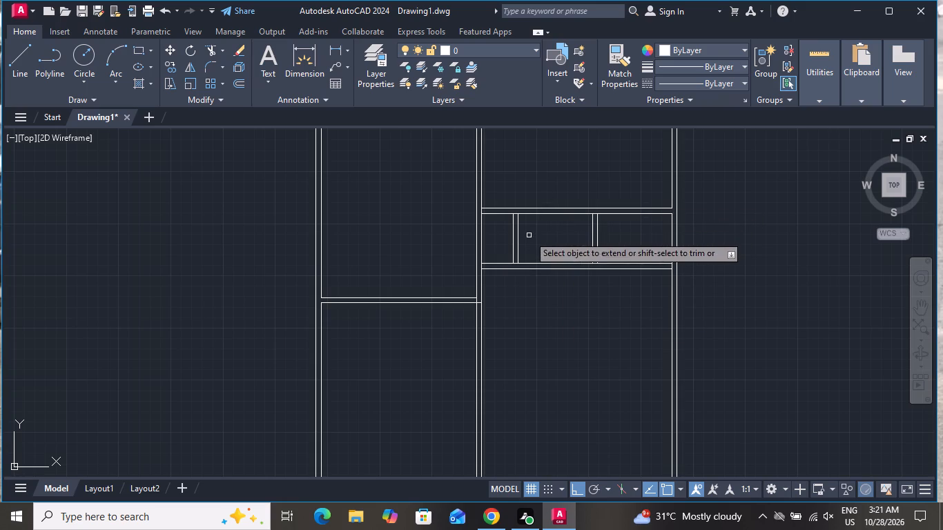
left_click(529, 235)
left_click(509, 254)
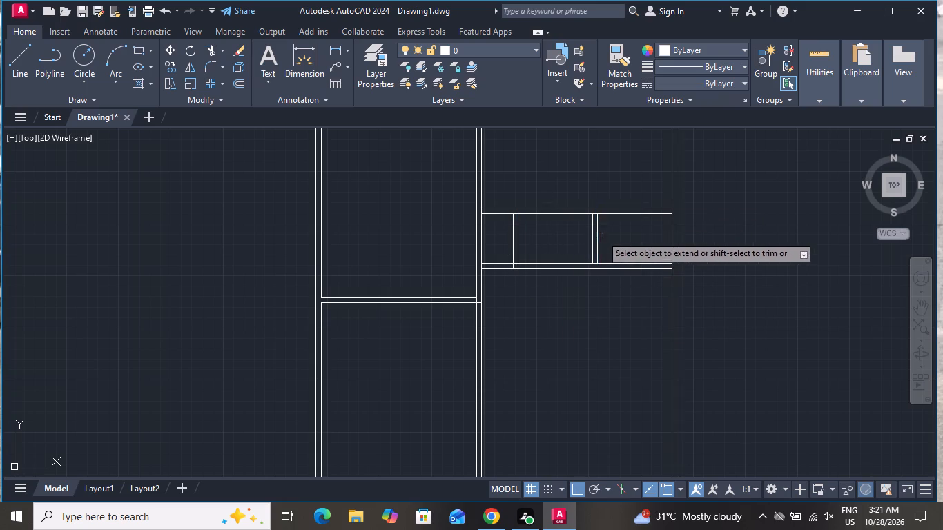
left_click(603, 235)
left_click(590, 252)
right_click(544, 335)
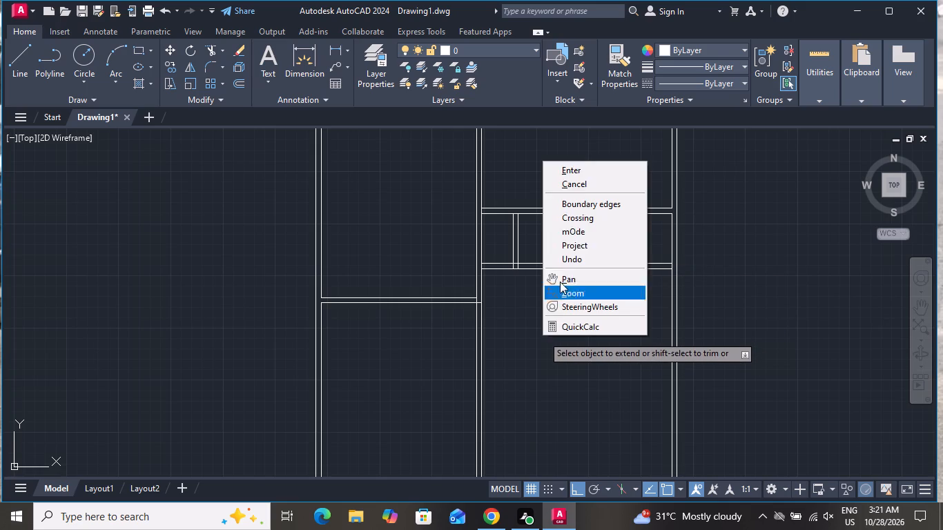
left_click(579, 179)
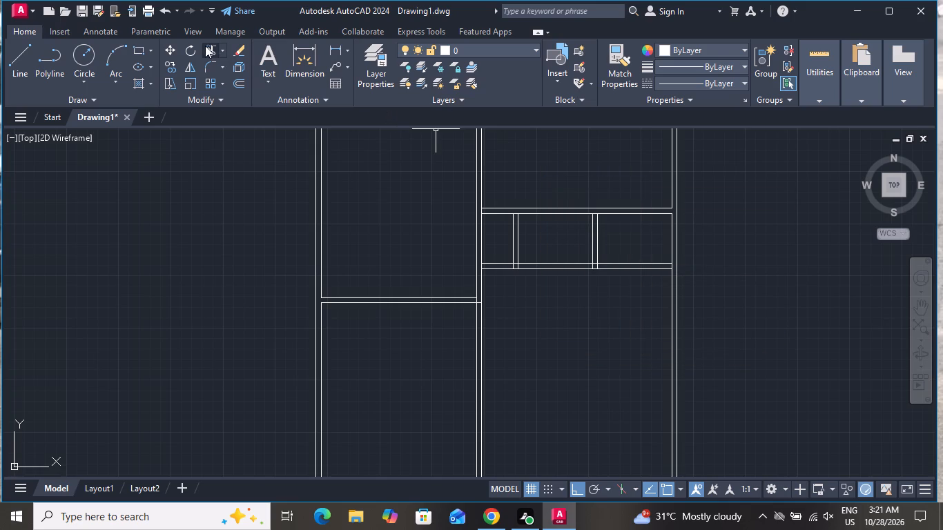
Trim both lines of the new horizontal partition between the main vertical partition and the western short partition.
left_click(208, 46)
scroll(486, 235, "up", 2)
left_click(500, 251)
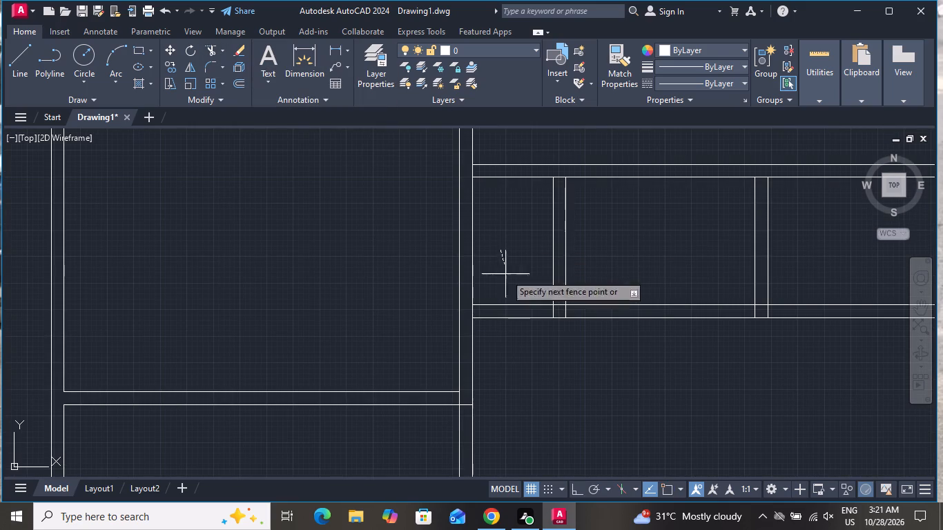
left_click(515, 371)
scroll(518, 366, "down", 2)
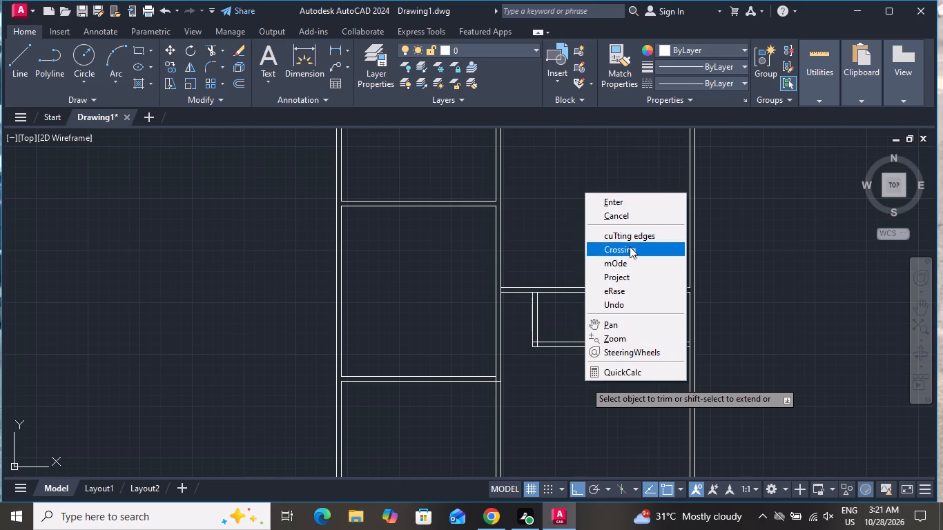
Measure the clear width of the northeastern room between the eastern wall and the main vertical partition.
left_click(634, 219)
scroll(637, 378, "down", 2)
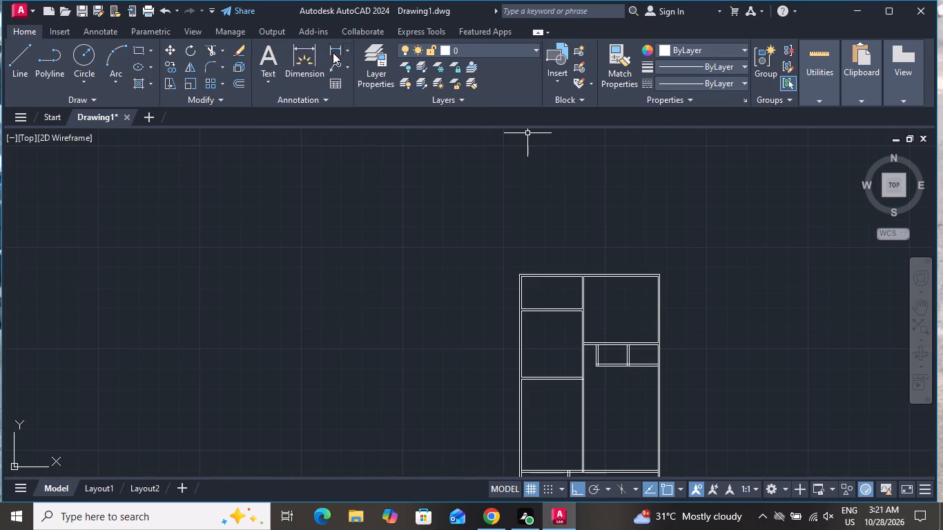
left_click(333, 50)
scroll(637, 269, "up", 3)
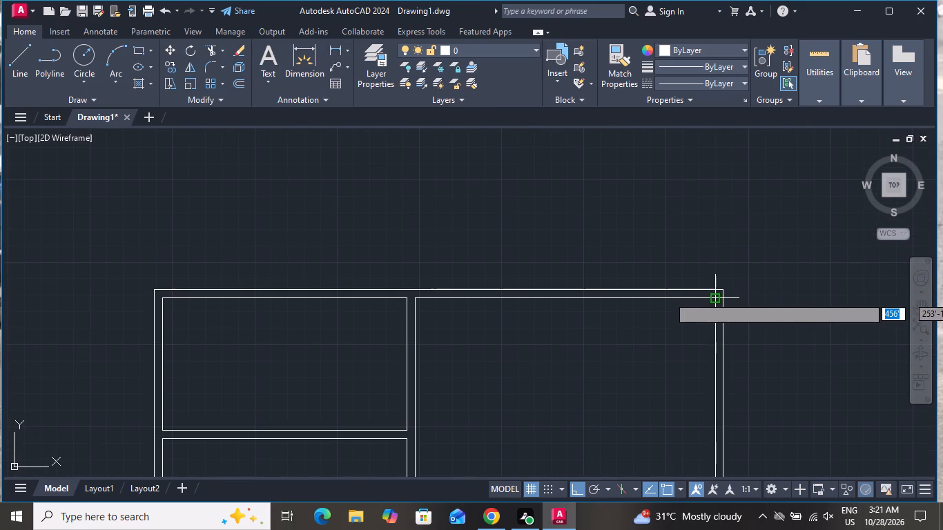
left_click(714, 295)
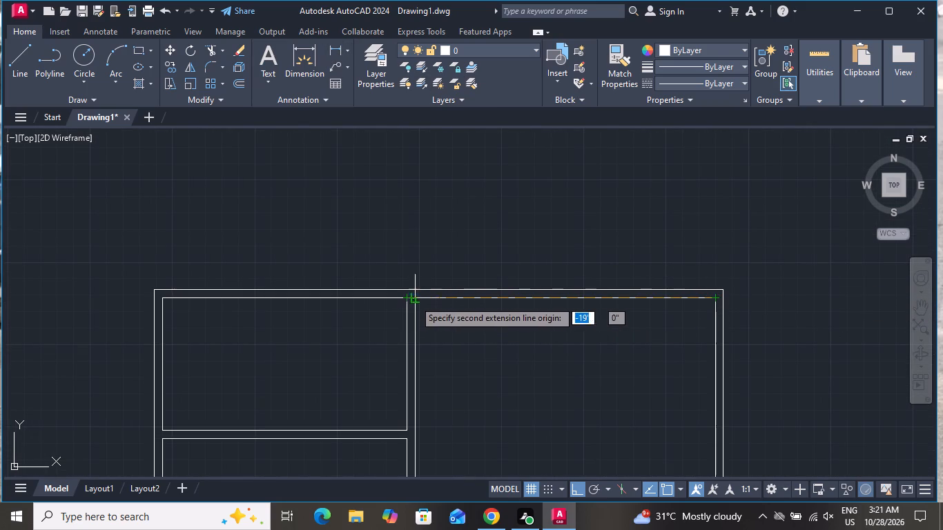
left_click(417, 297)
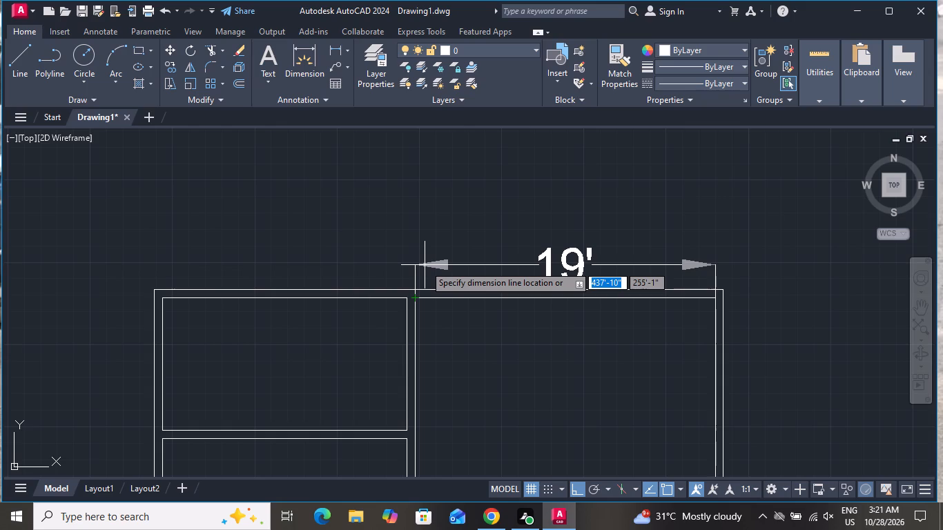
right_click(425, 264)
left_click(454, 281)
scroll(452, 233, "down", 2)
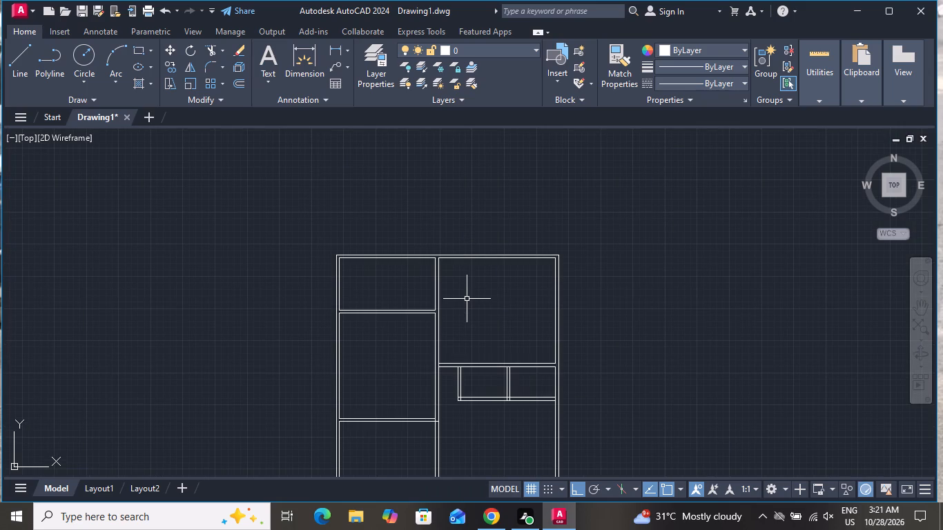
Measure the clear width of the western small room between the inner faces of its two short vertical partitions.
left_click(334, 41)
scroll(464, 374, "up", 1)
left_click(336, 50)
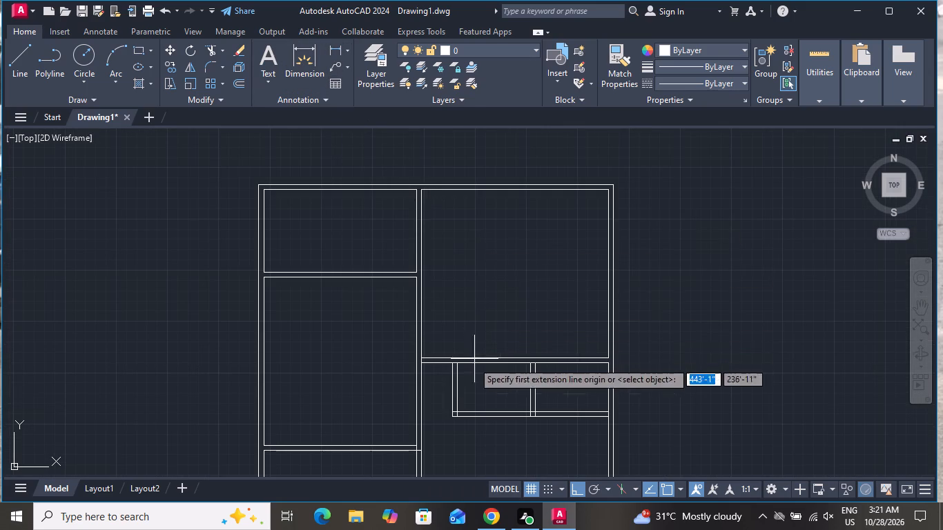
scroll(462, 386, "up", 4)
left_click(414, 247)
scroll(604, 255, "down", 4)
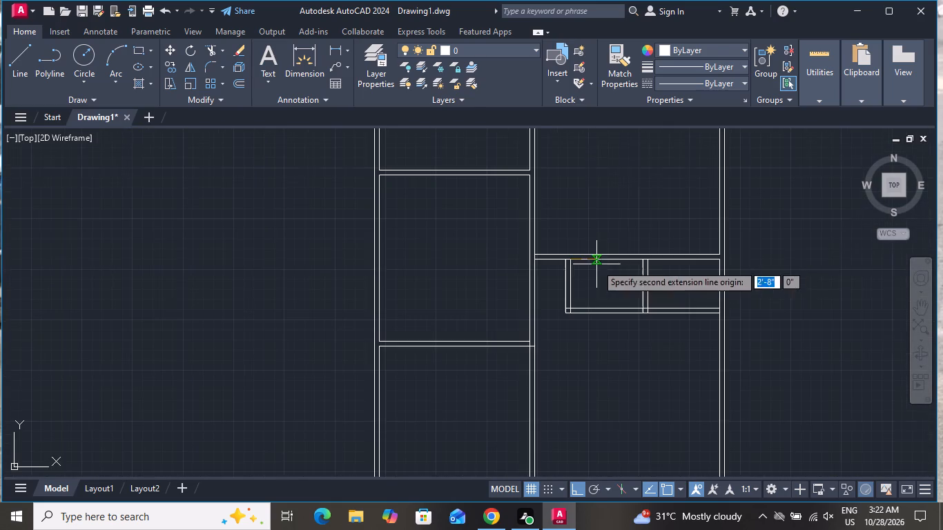
scroll(654, 262, "up", 3)
left_click(611, 250)
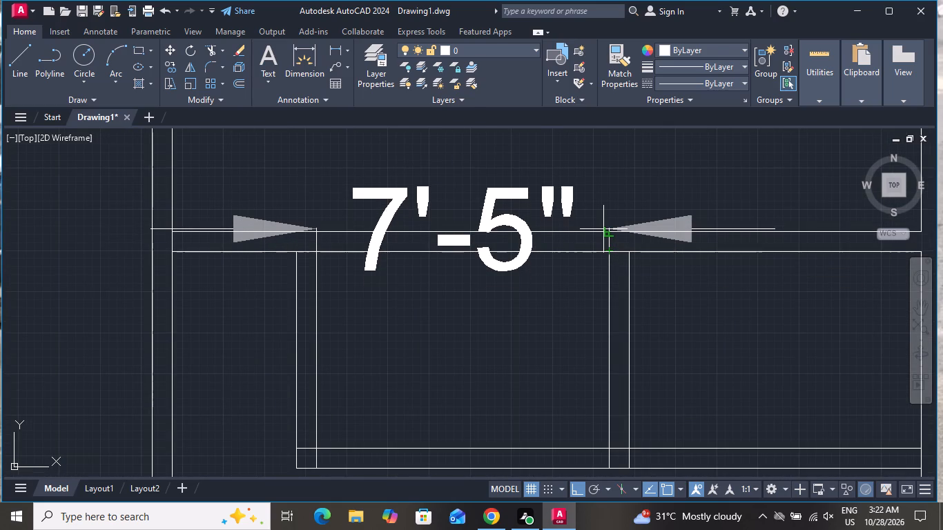
right_click(603, 229)
left_click(641, 249)
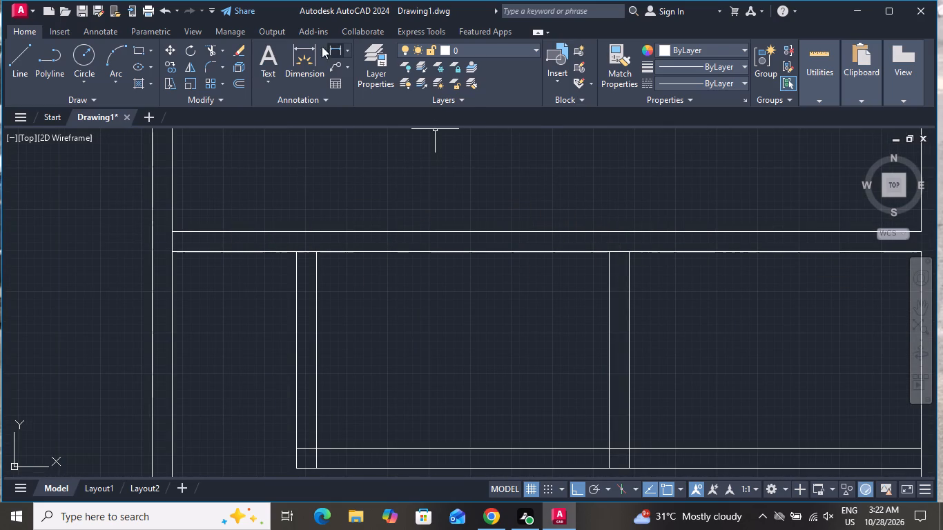
Measure the clear width of the eastern small room between the eastern wall and the short vertical partition.
left_click(336, 45)
scroll(320, 219, "down", 2)
scroll(518, 229, "up", 2)
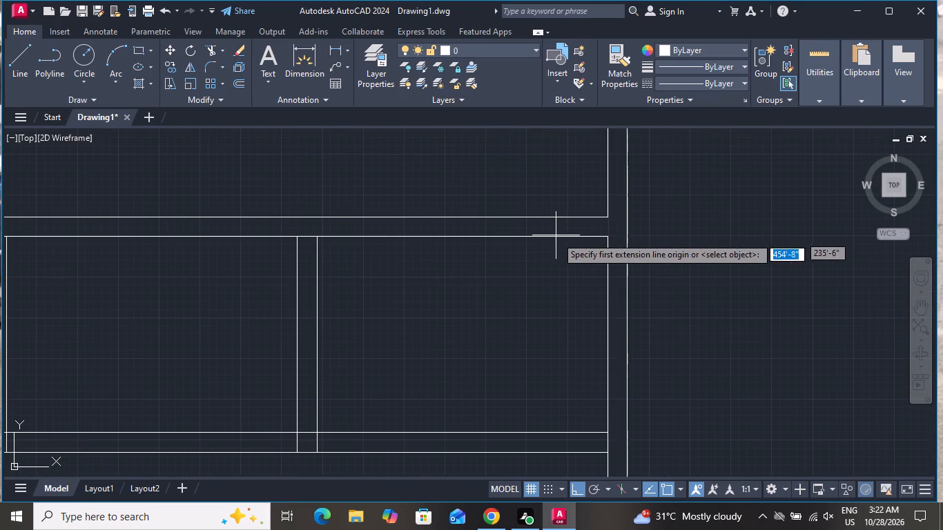
left_click(607, 236)
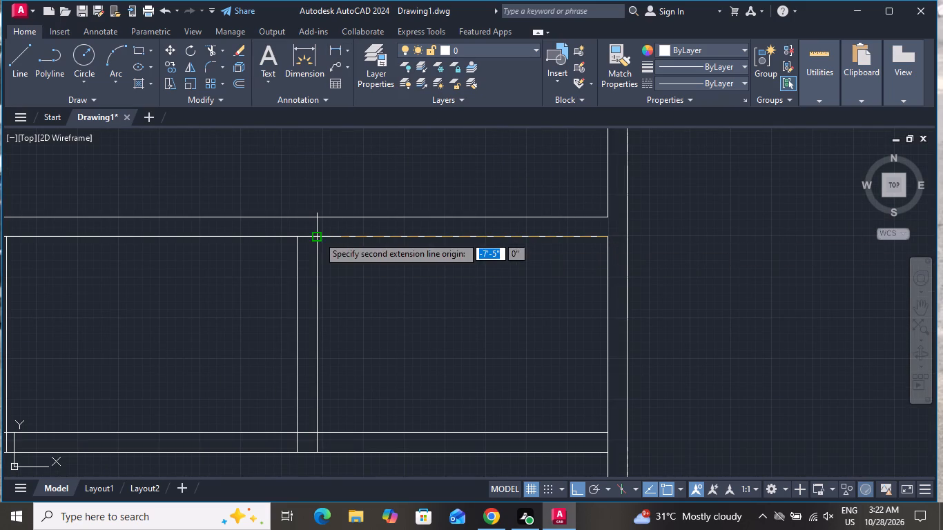
left_click(315, 233)
right_click(322, 210)
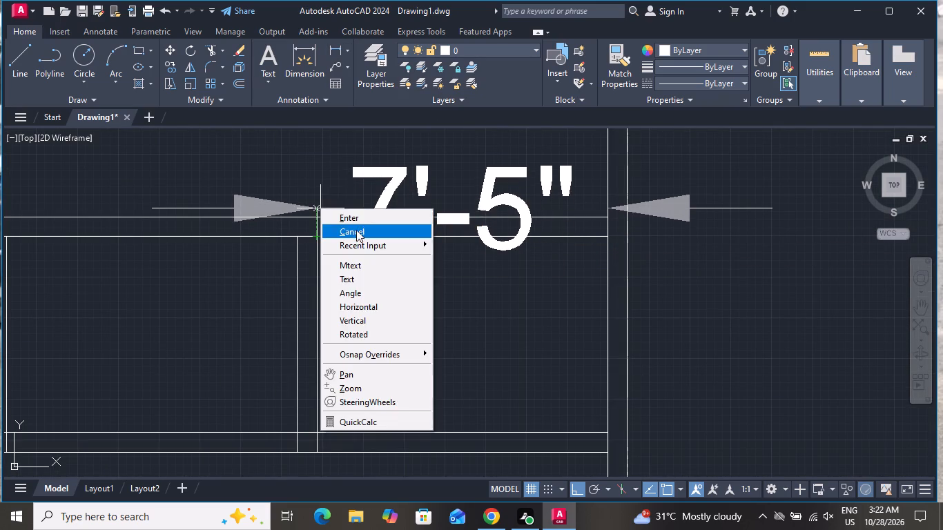
left_click(358, 230)
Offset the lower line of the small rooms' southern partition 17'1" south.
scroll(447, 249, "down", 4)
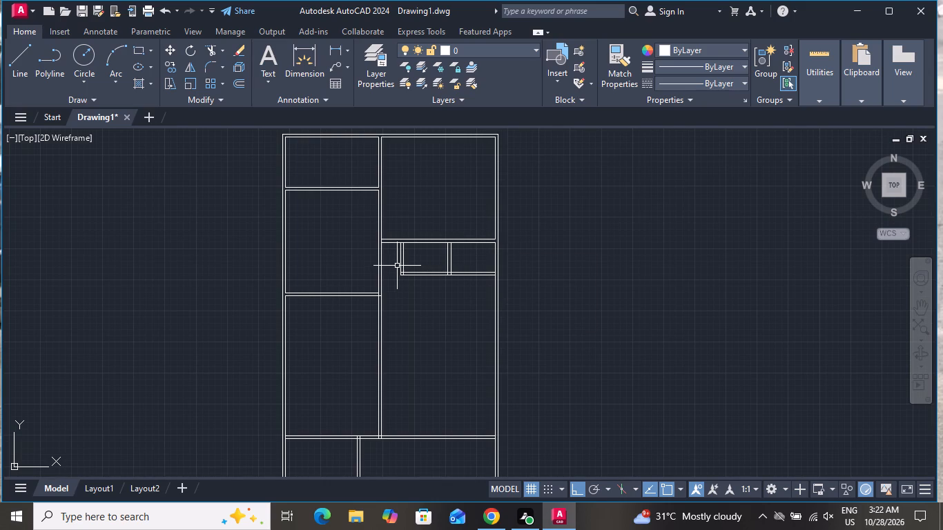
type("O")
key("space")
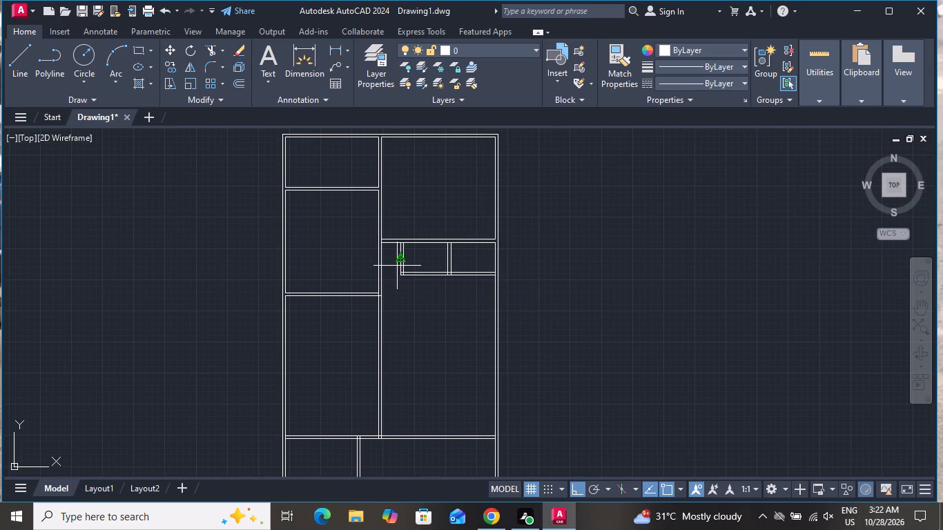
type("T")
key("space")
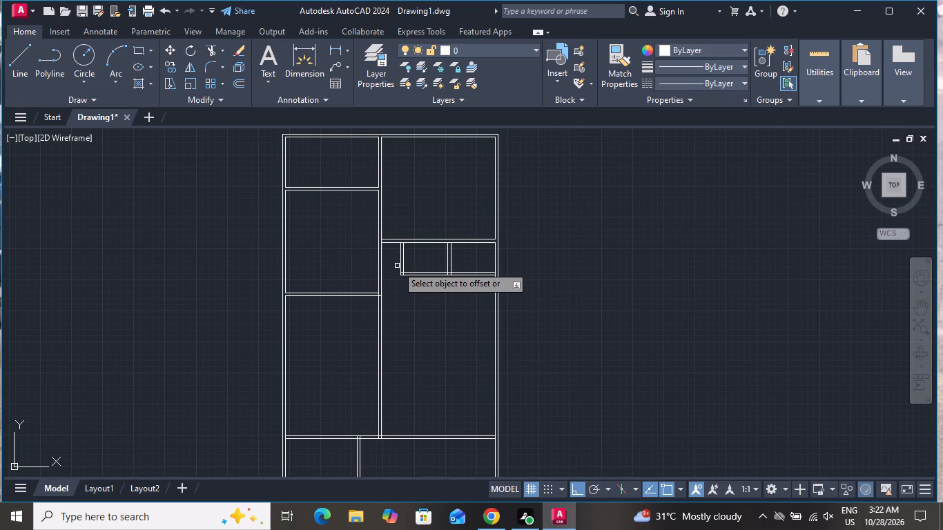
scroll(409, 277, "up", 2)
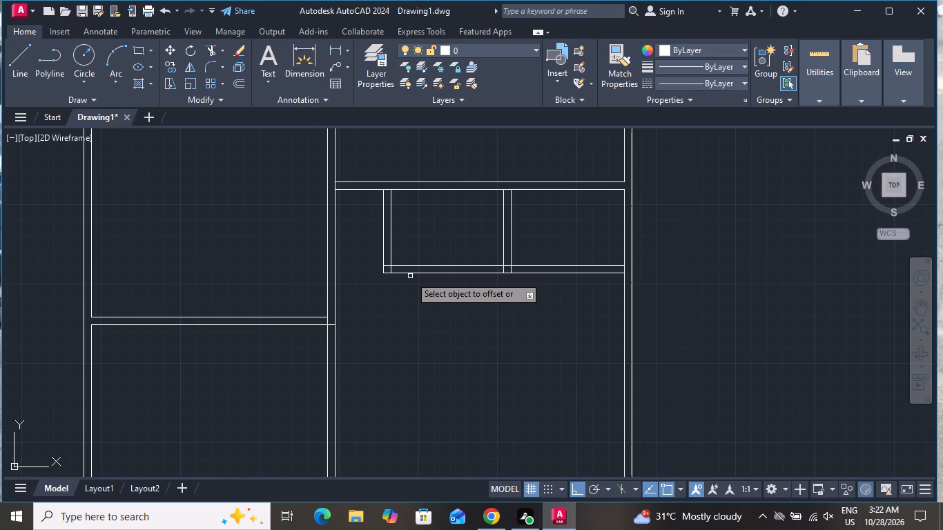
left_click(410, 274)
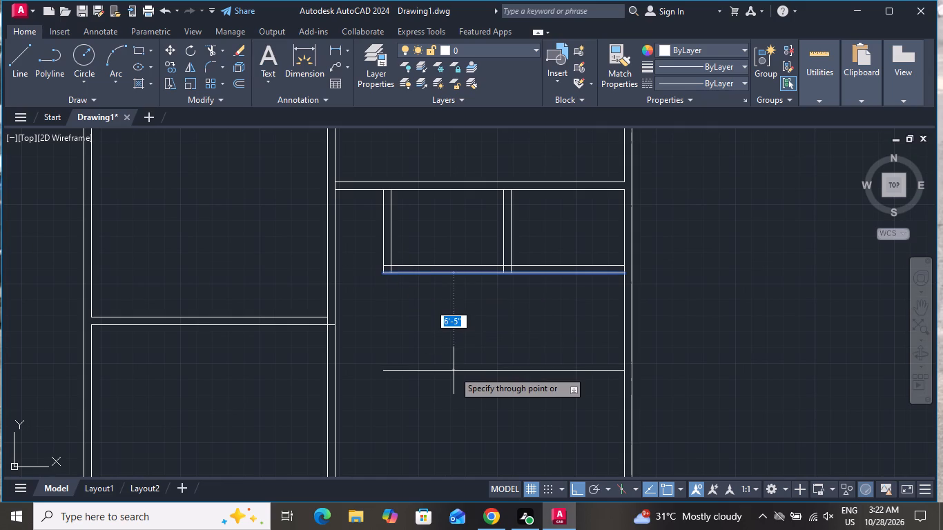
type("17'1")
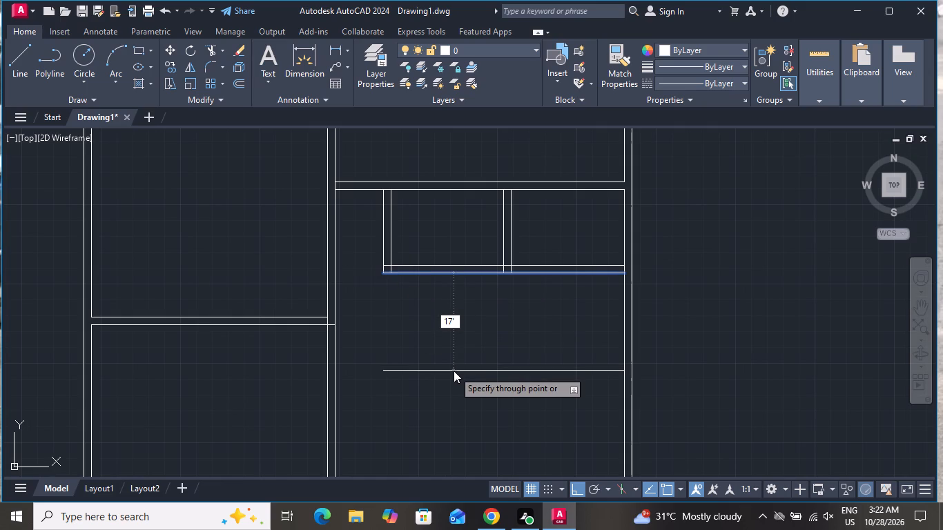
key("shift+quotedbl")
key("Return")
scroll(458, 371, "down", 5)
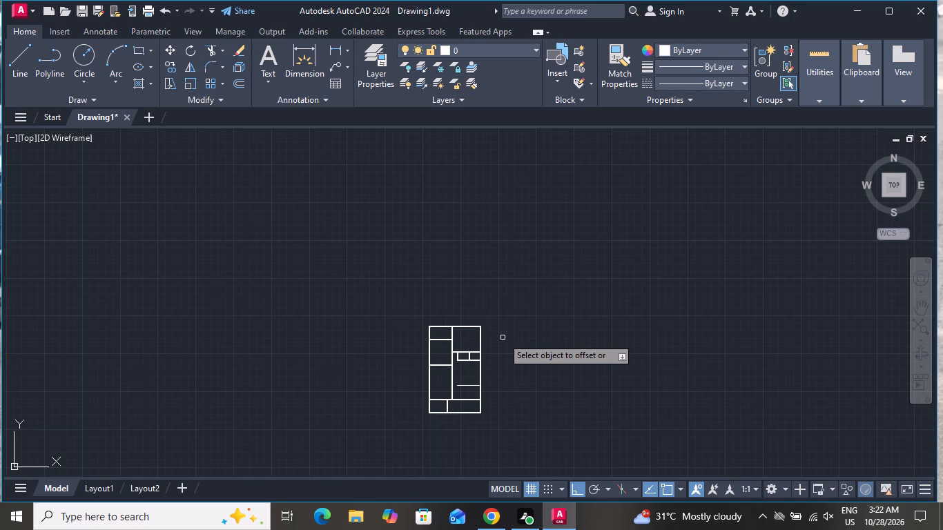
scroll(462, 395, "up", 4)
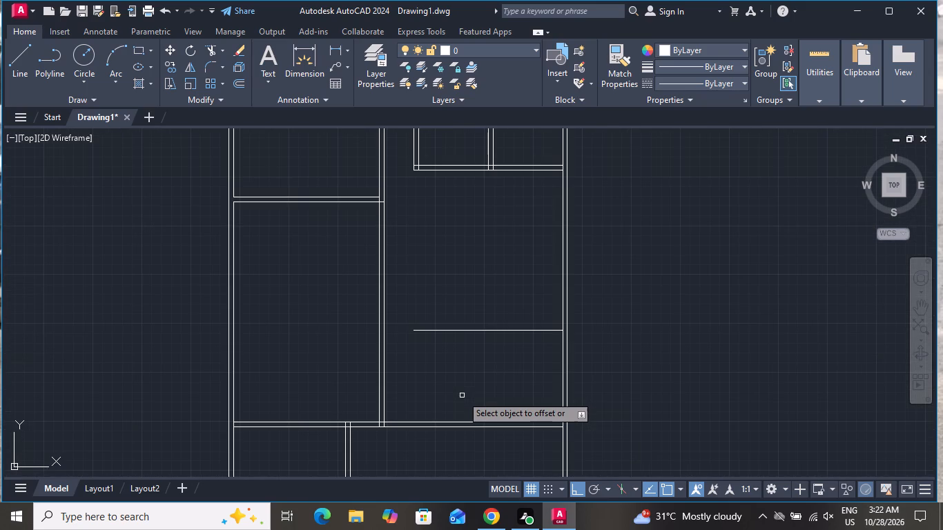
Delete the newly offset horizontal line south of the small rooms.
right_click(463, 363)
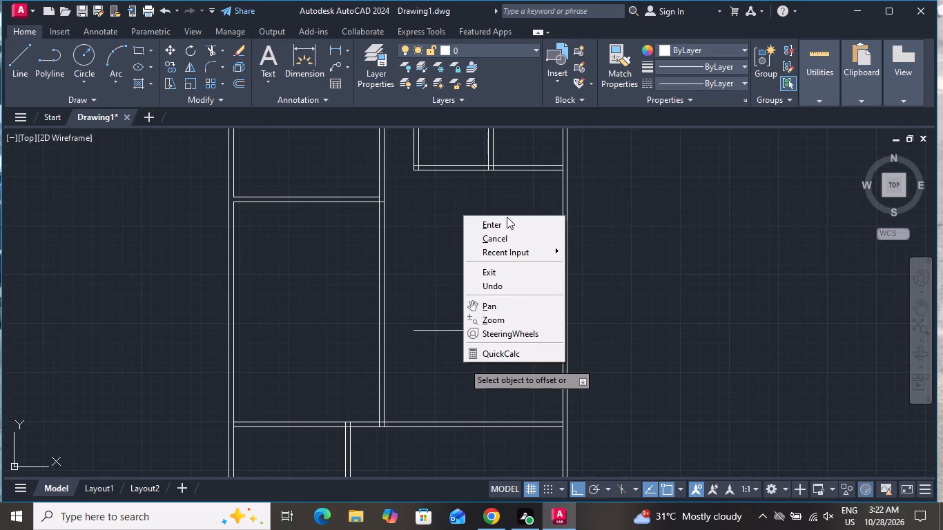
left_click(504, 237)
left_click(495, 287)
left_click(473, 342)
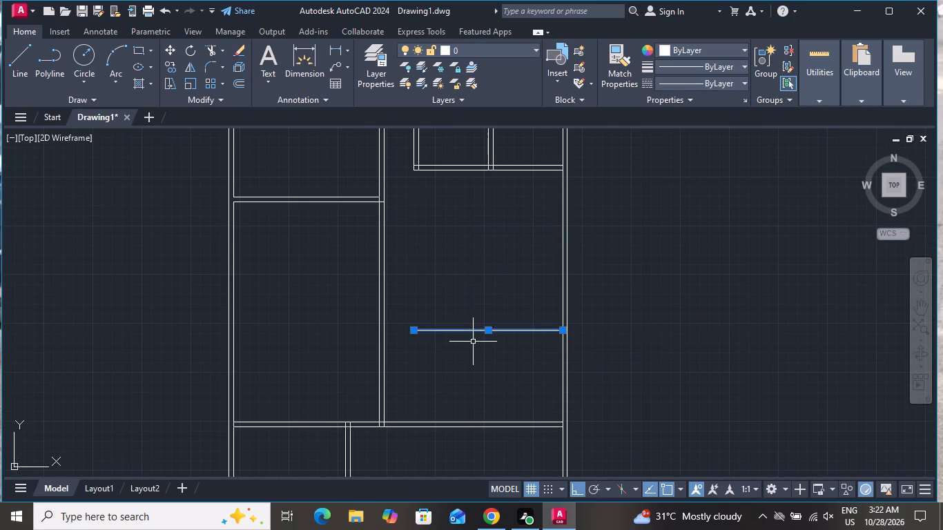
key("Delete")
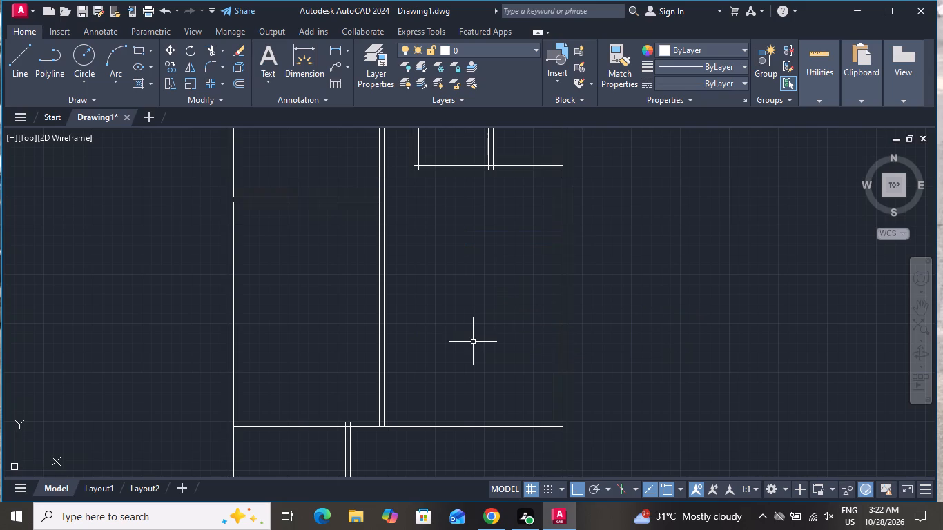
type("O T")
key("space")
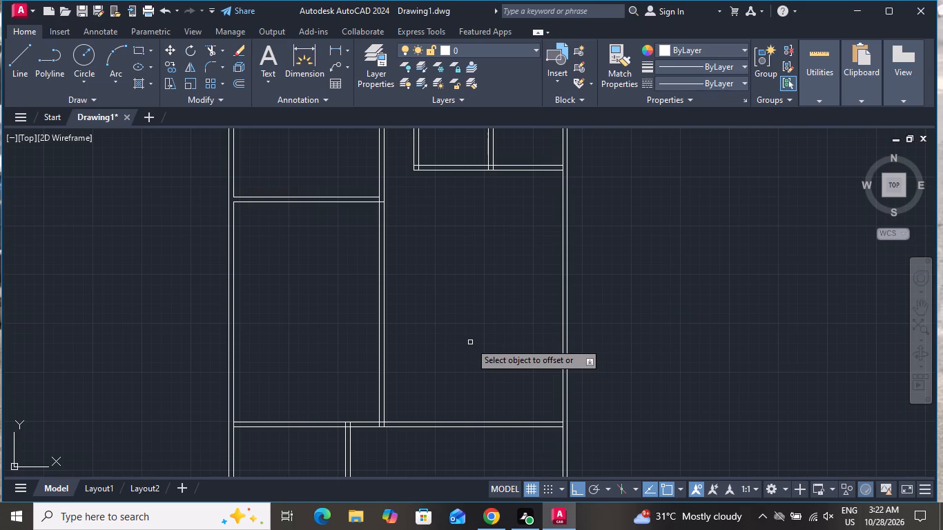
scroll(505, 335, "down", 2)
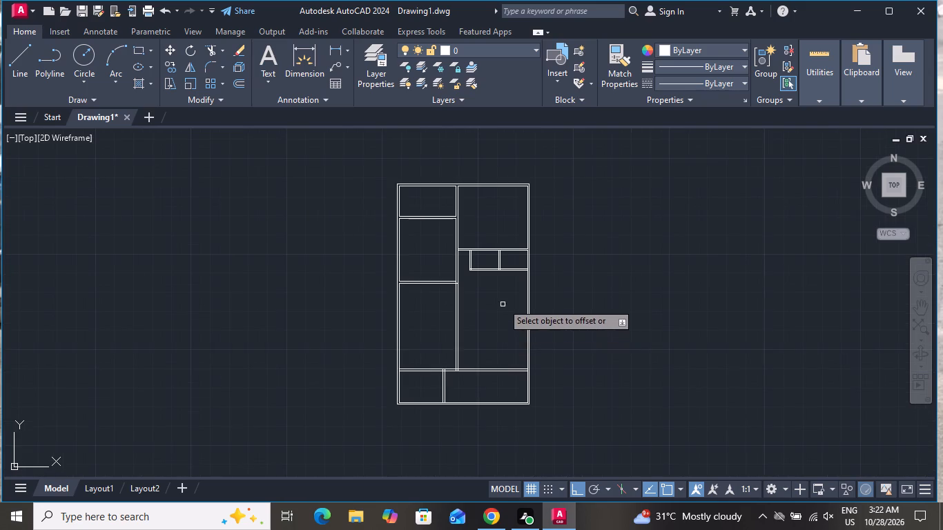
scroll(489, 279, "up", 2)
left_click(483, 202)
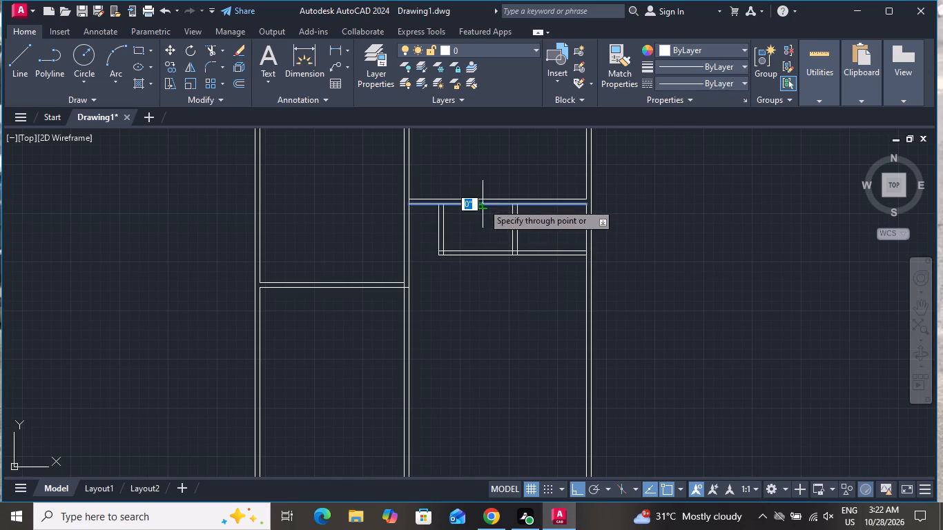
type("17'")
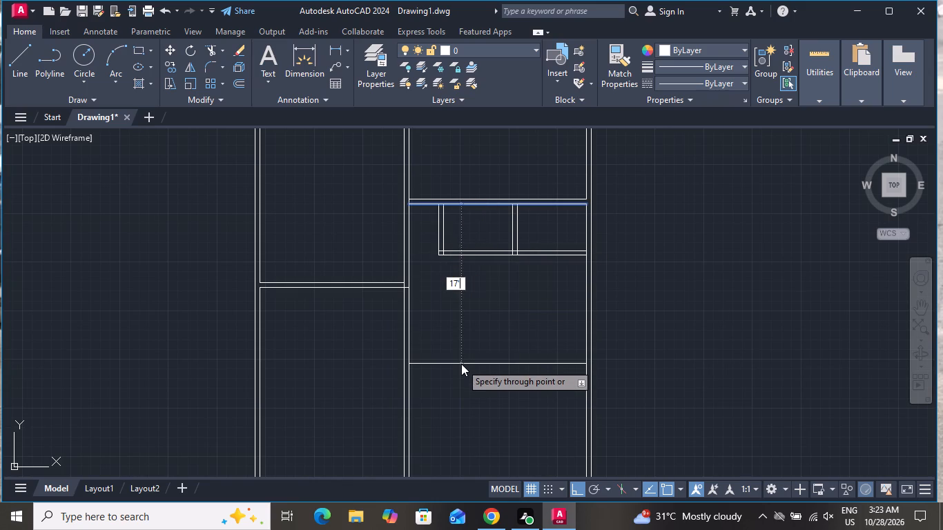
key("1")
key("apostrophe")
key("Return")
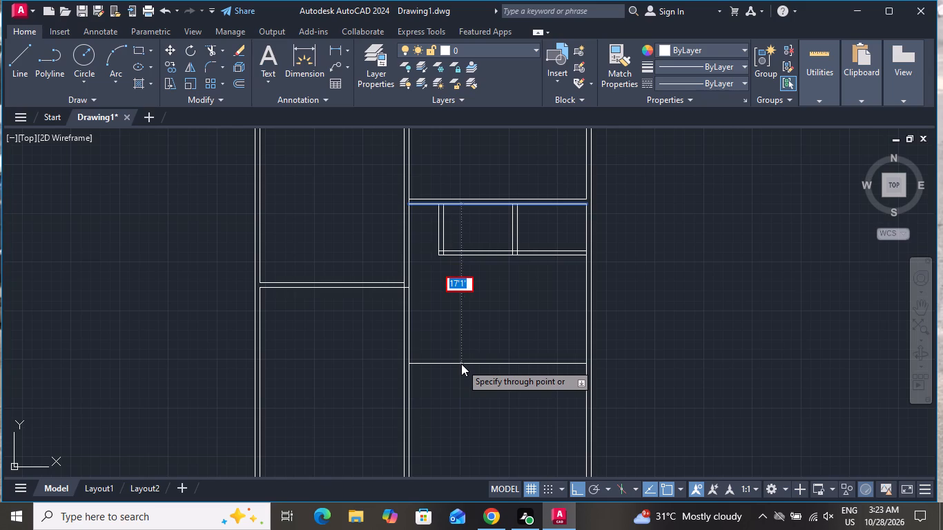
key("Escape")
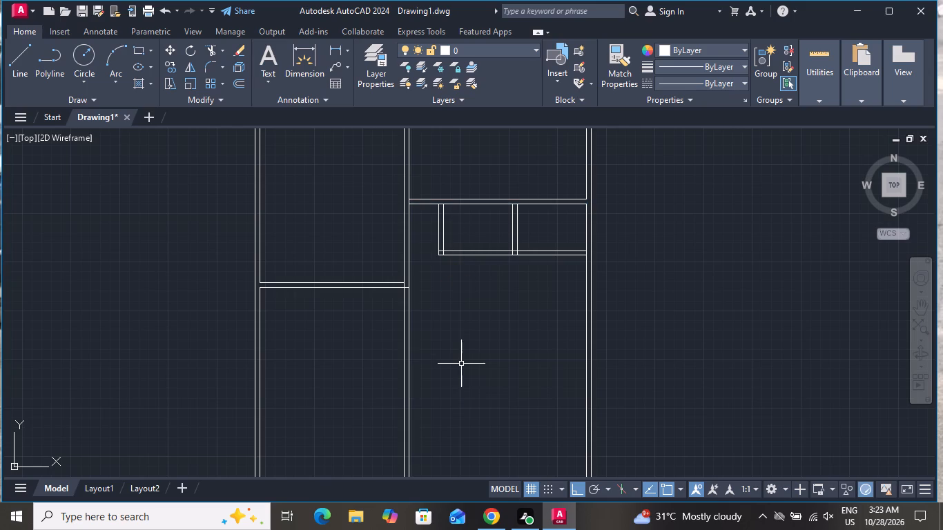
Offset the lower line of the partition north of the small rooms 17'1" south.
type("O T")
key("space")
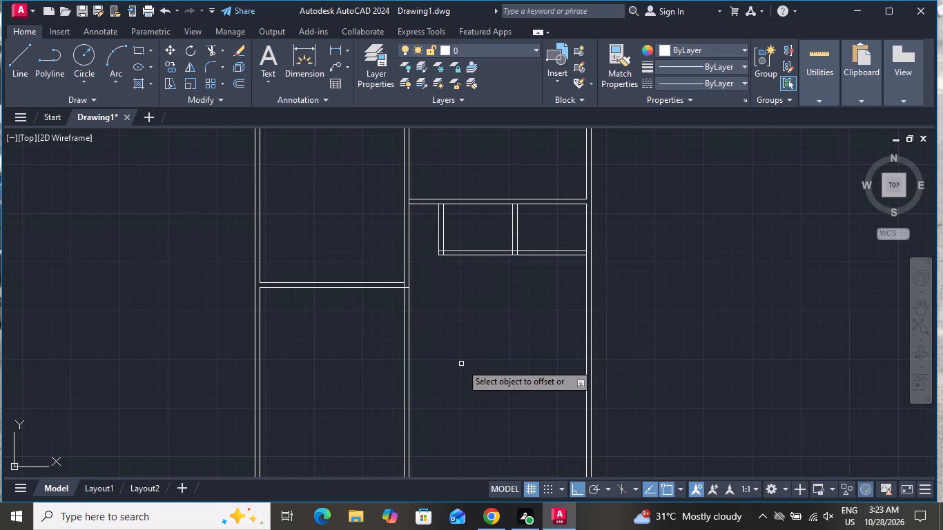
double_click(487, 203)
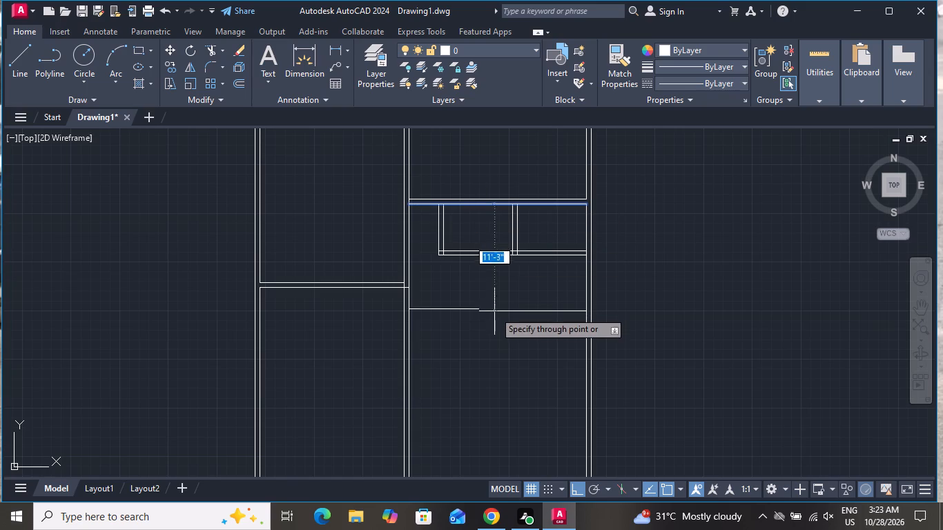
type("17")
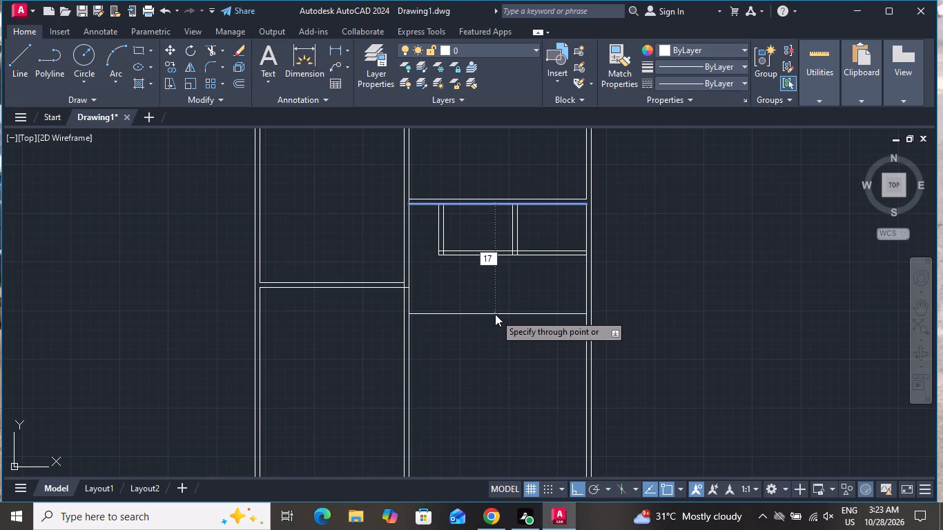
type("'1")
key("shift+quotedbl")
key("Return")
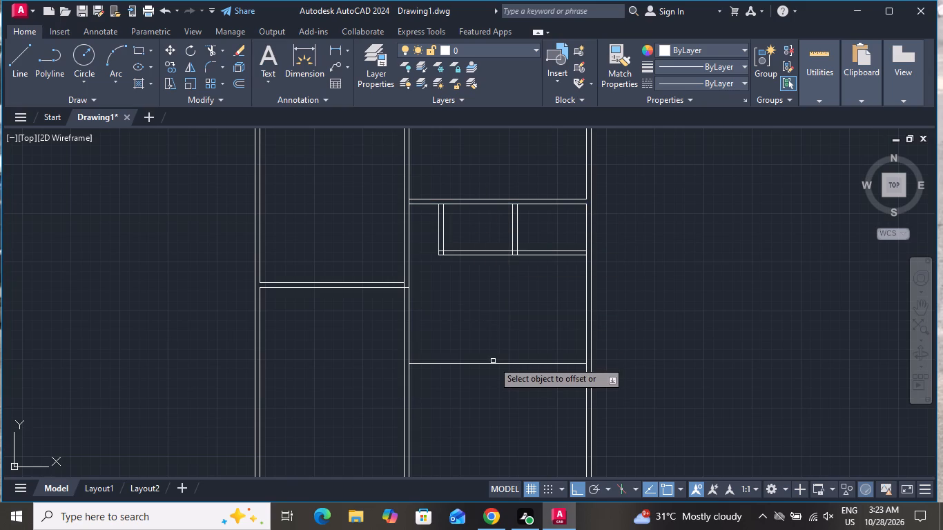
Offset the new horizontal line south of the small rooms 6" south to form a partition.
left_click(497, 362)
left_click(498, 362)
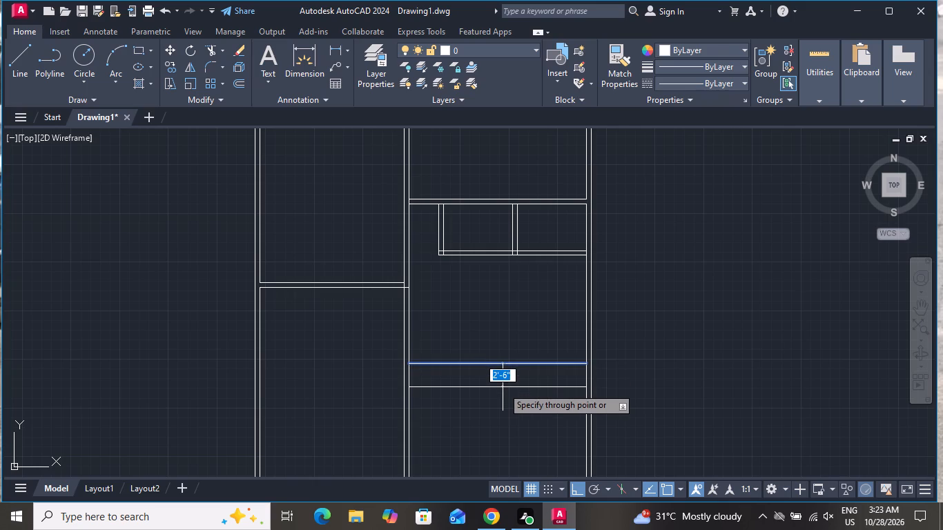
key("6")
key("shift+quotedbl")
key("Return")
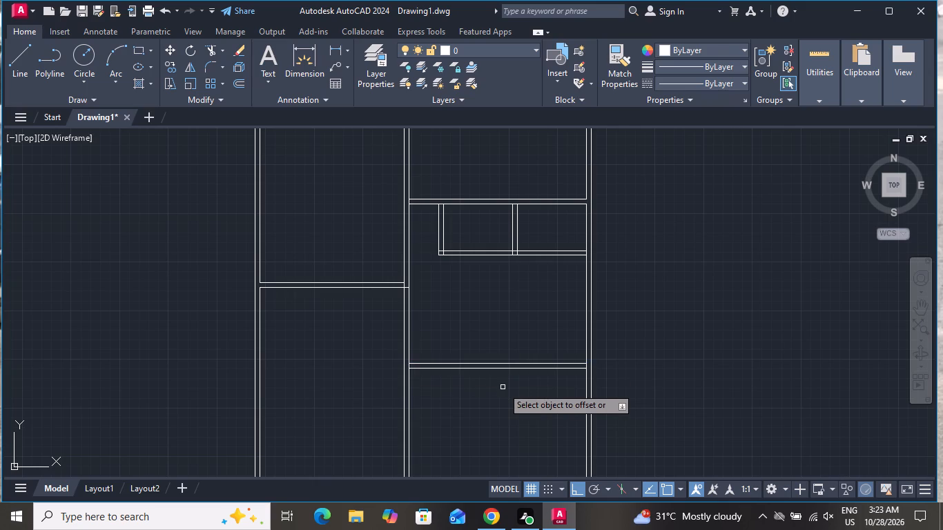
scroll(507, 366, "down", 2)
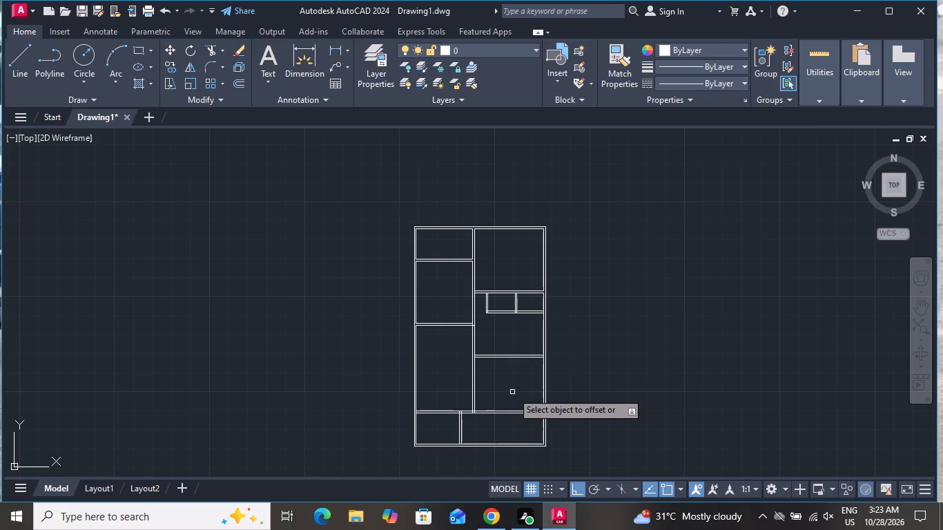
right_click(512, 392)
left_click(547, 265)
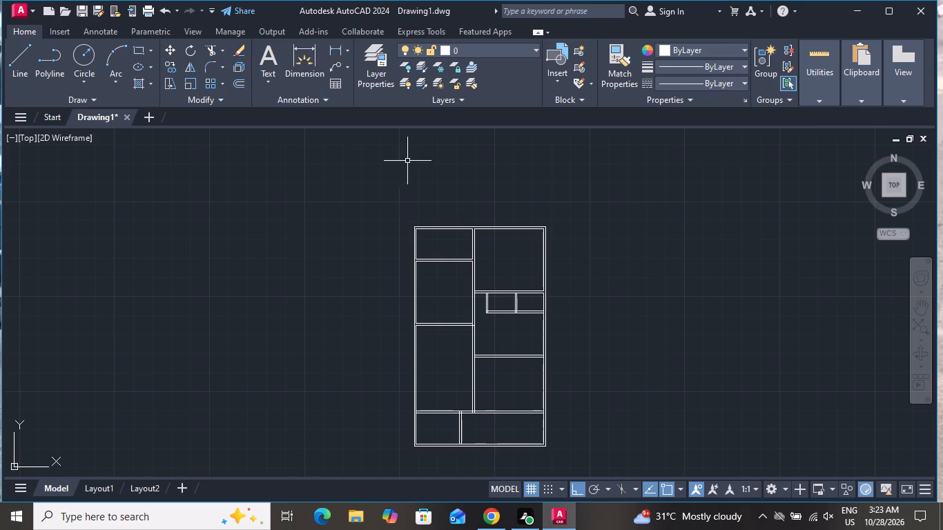
Measure the clear north-south length of the southeastern room along the eastern wall, between its two horizontal partitions.
left_click(333, 49)
scroll(496, 393, "up", 3)
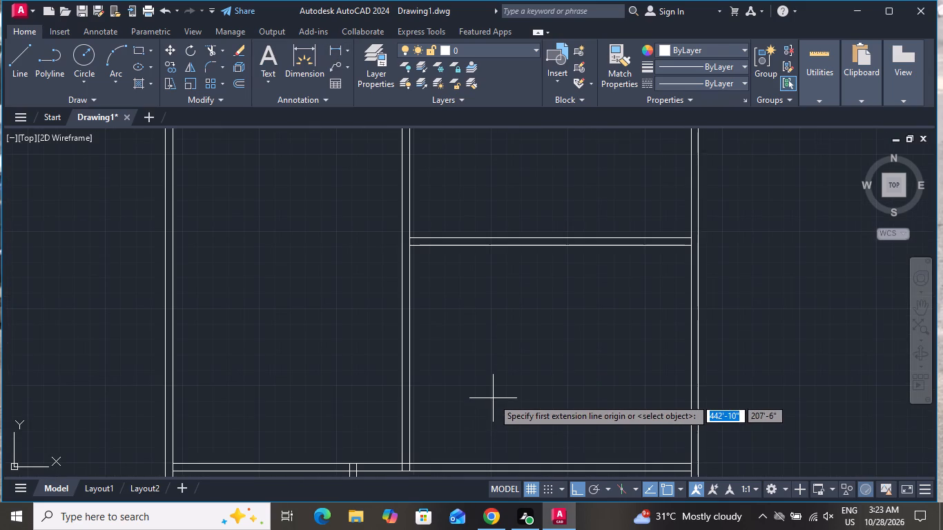
left_click(691, 246)
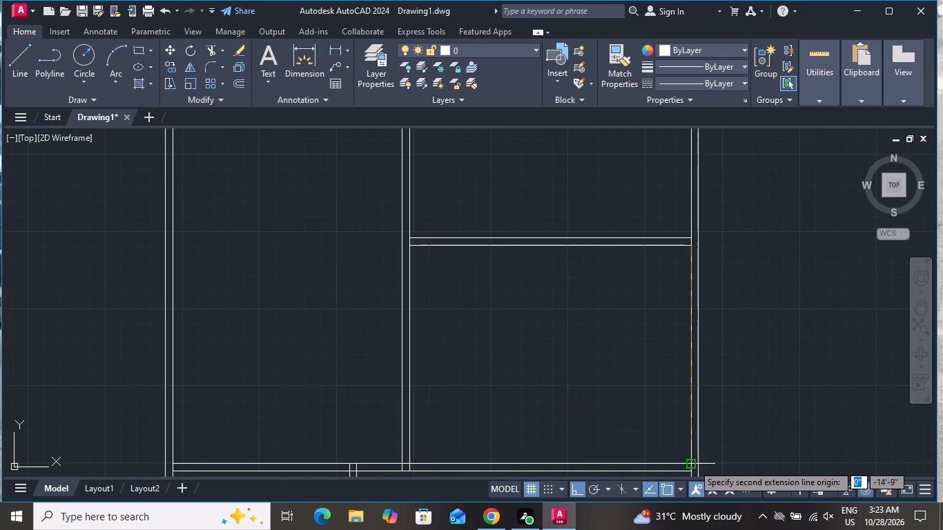
left_click(693, 464)
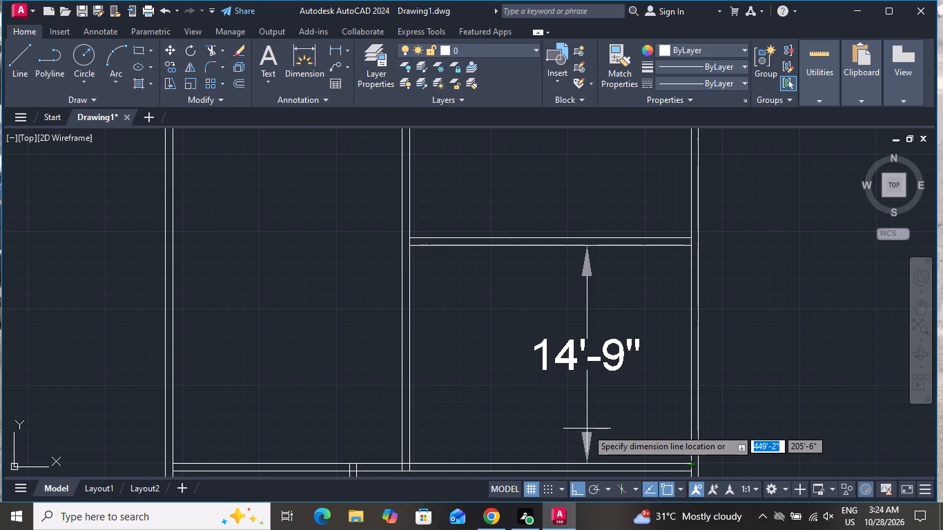
scroll(546, 369, "down", 3)
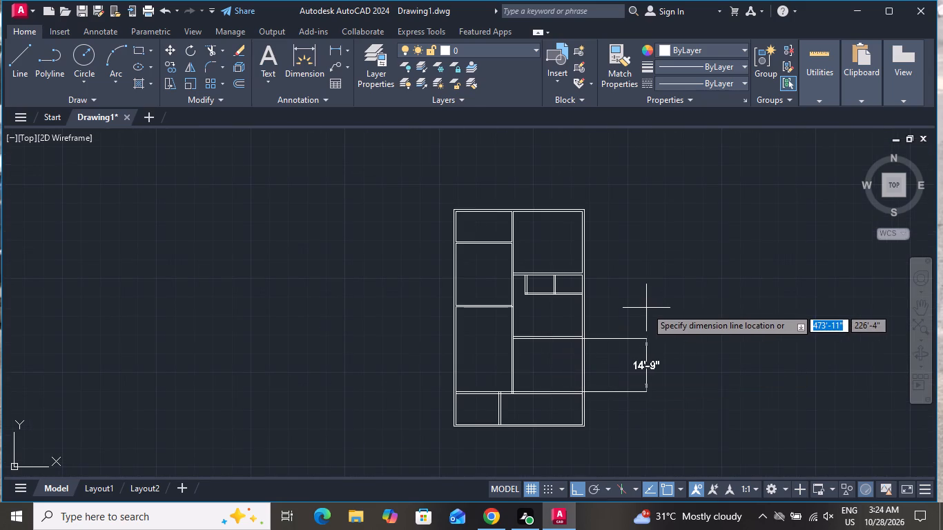
right_click(646, 308)
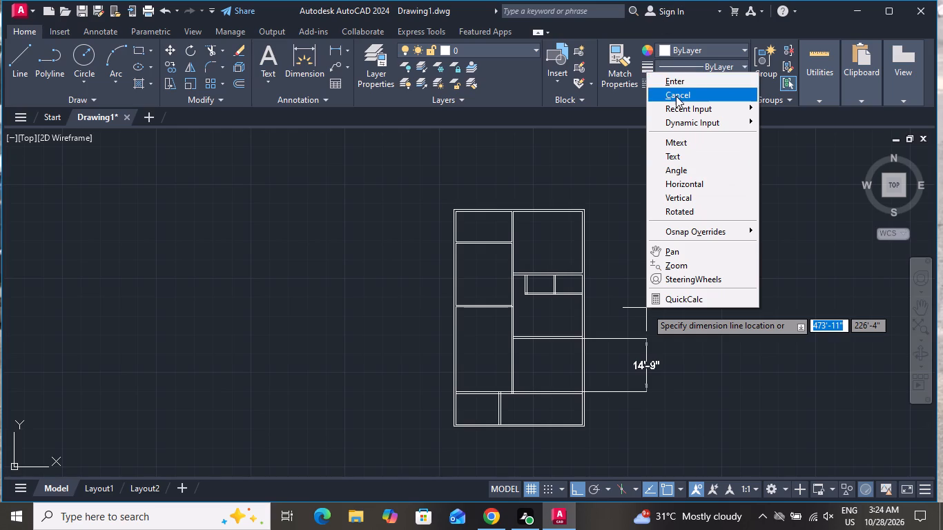
left_click(676, 95)
Undo all the interior partition work back to the building's bare double-line outer walls.
key("ctrl+z")
key("ctrl+z")
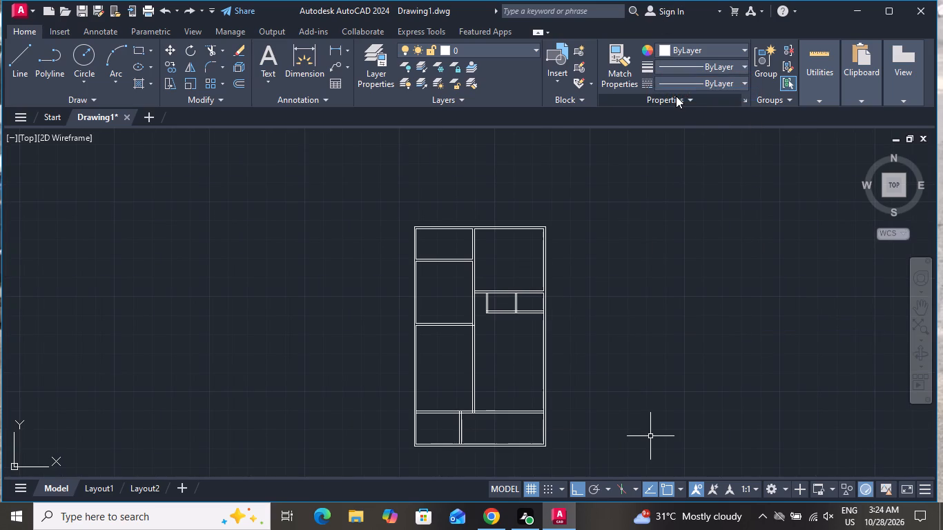
key("ctrl+z")
key("ctrl+z")
key("ctrl+z")
key("ctrl+z")
key("ctrl+z")
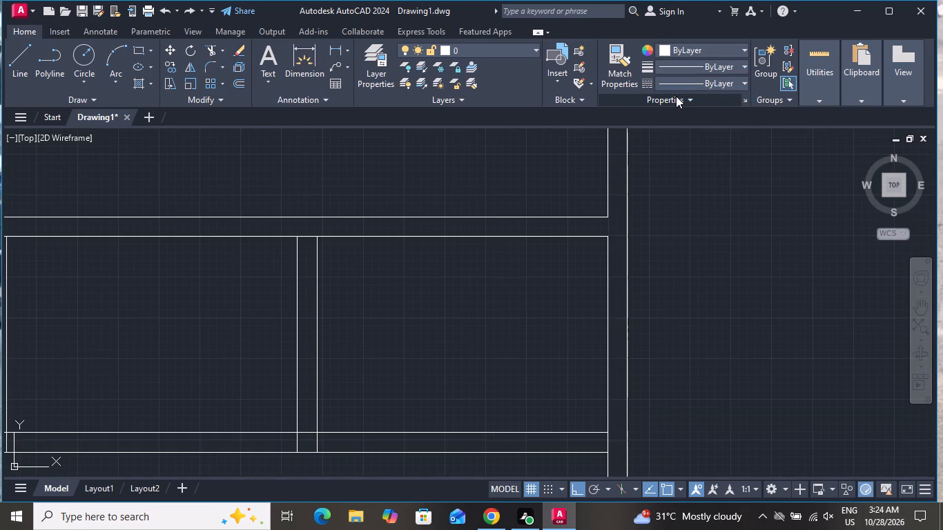
key("ctrl+z")
key("ctrl+z")
key("ctrl+z")
key("ctrl+z")
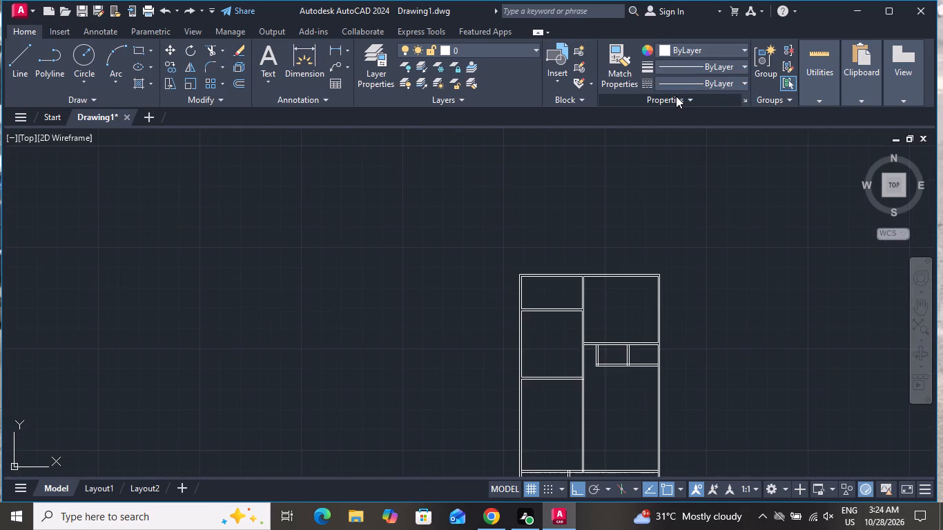
key("ctrl+z")
key("ctrl+z")
key("ctrl+z")
key("ctrl+z")
key("ctrl+z")
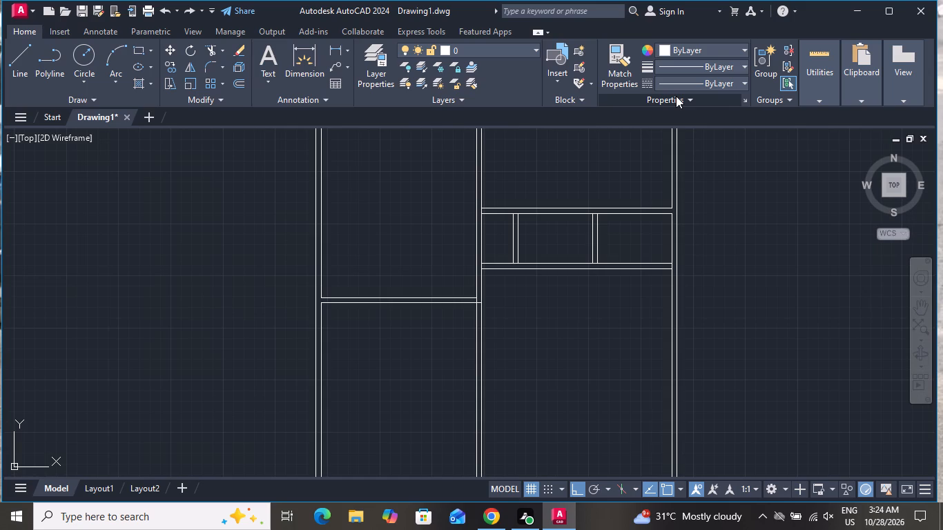
key("ctrl+z")
key("ctrl+z")
key("ctrl+z")
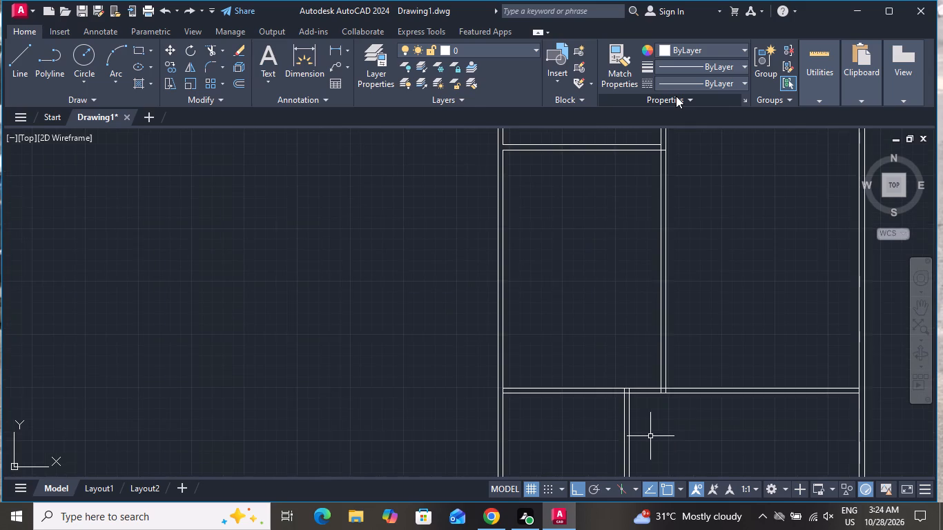
key("ctrl+z")
key("ctrl+z")
key("ctrl+z")
key("ctrl+z")
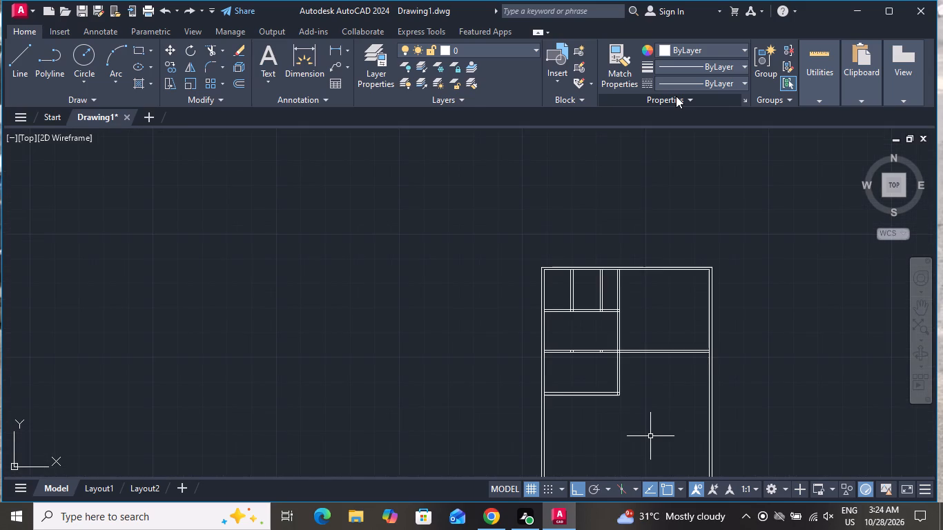
key("ctrl+z")
key("ctrl+z")
key("ctrl+z")
key("ctrl+z")
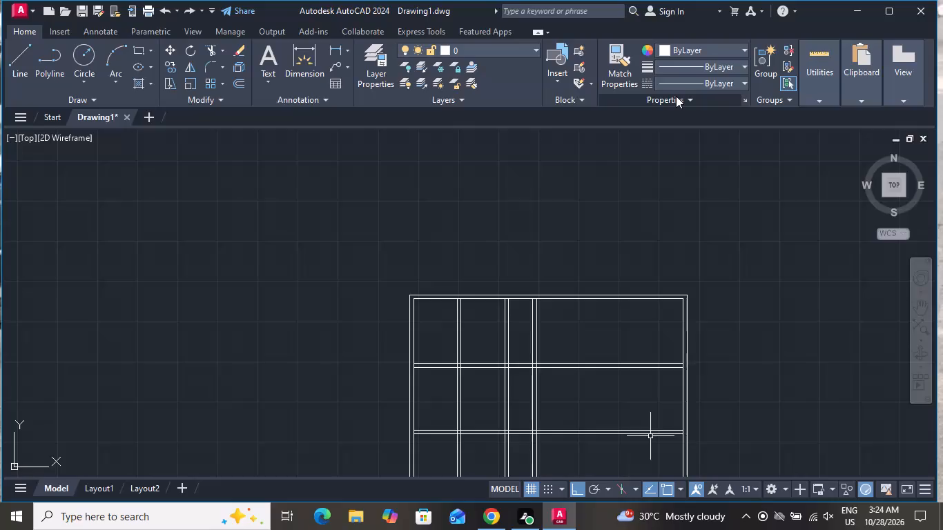
key("ctrl+z")
type("ZZZZ")
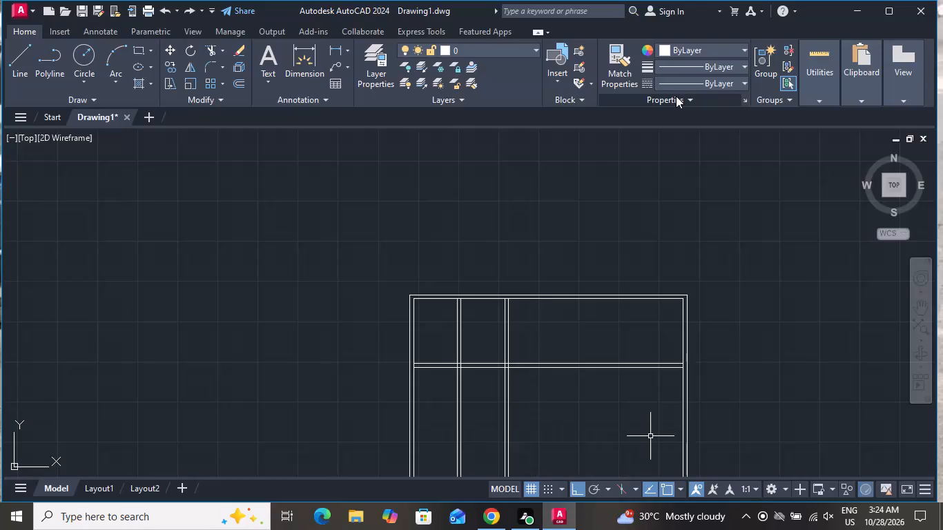
key("ctrl+z")
key("ctrl+z")
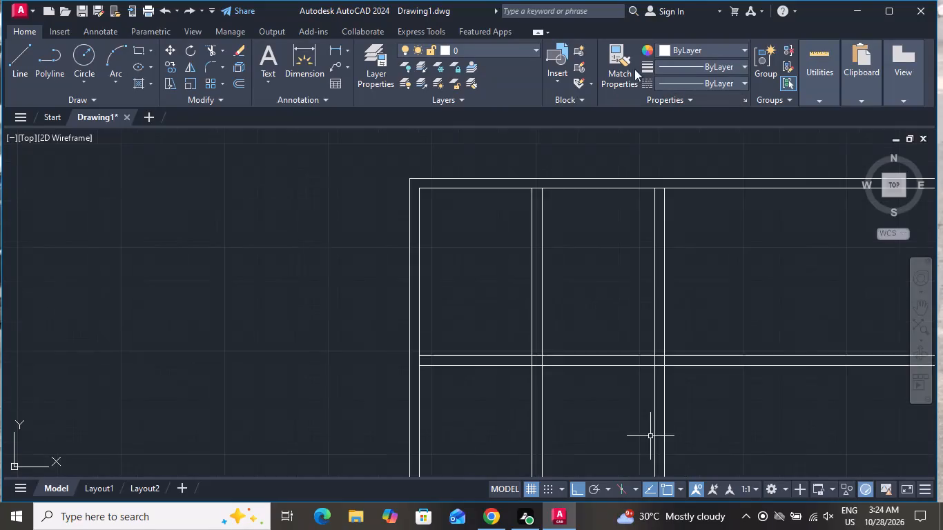
key("ctrl+z")
key("ctrl+z")
Offset the inner line of the western wall 8'5" east.
scroll(630, 164, "down", 1)
scroll(636, 307, "up", 2)
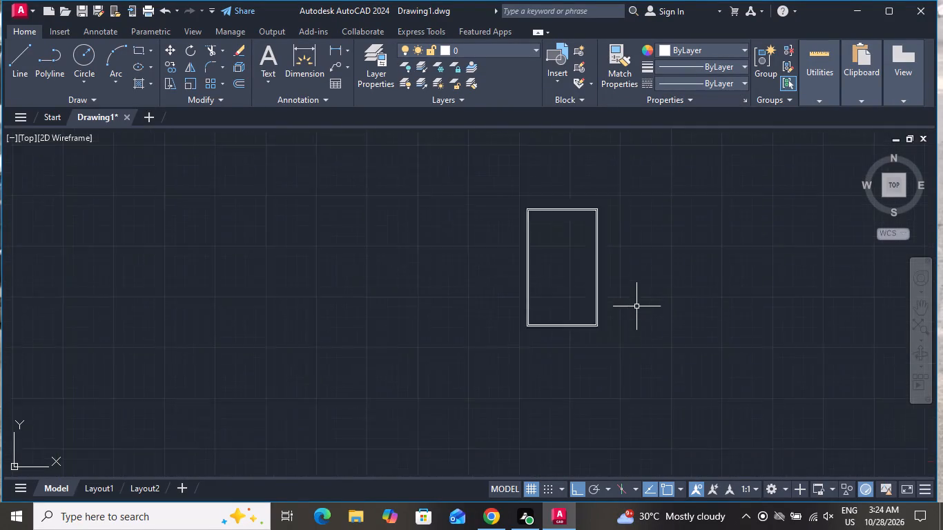
scroll(636, 306, "up", 1)
scroll(459, 166, "up", 3)
scroll(474, 188, "down", 1)
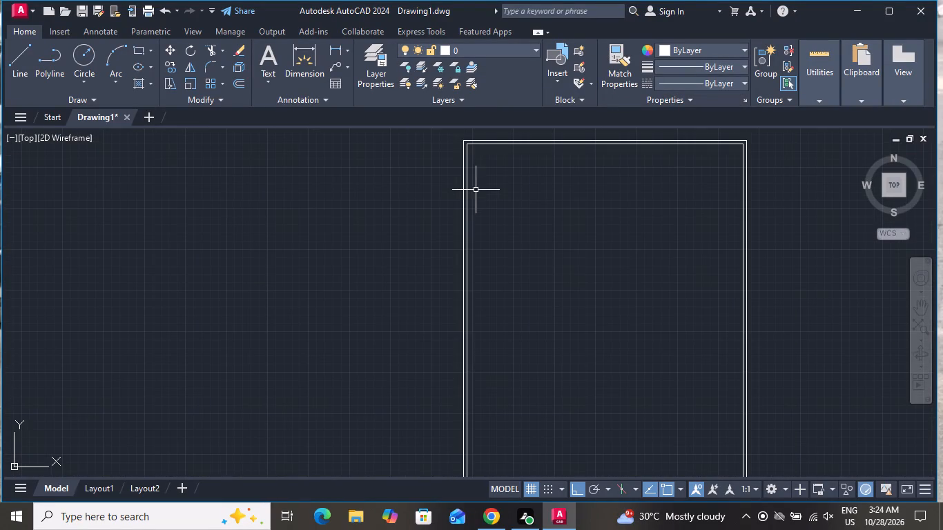
type("O T")
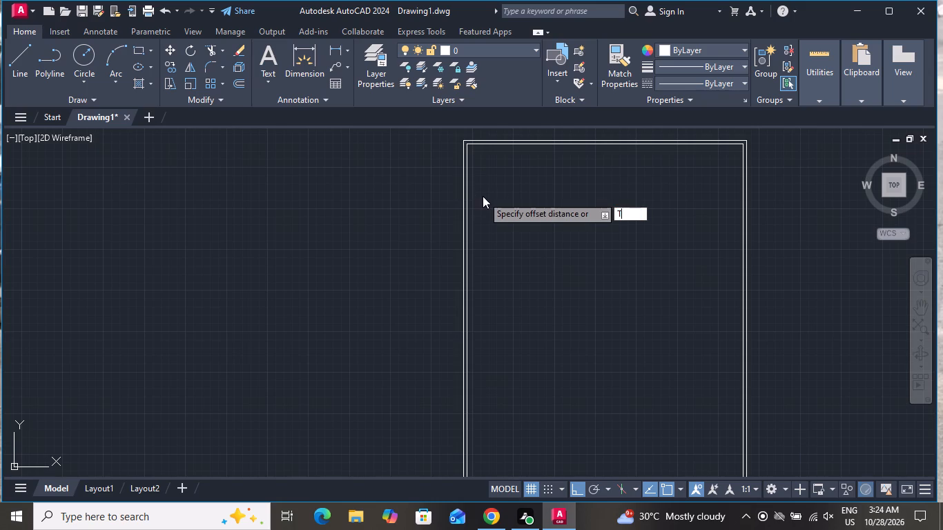
key("space")
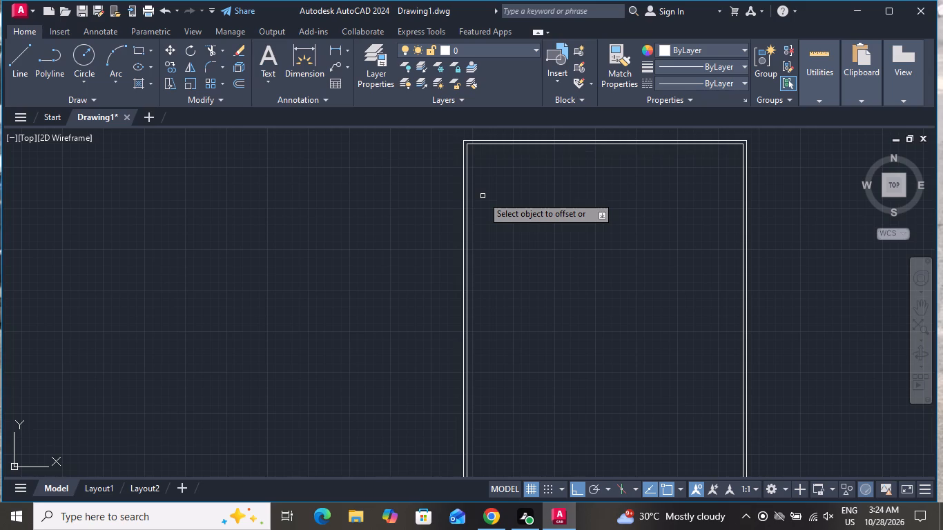
scroll(467, 200, "up", 1)
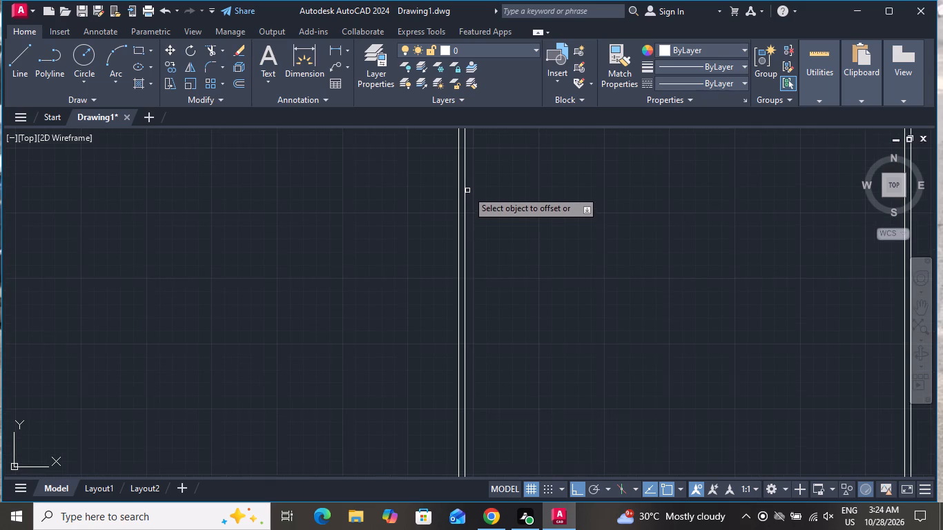
scroll(467, 194, "down", 2)
left_click(467, 193)
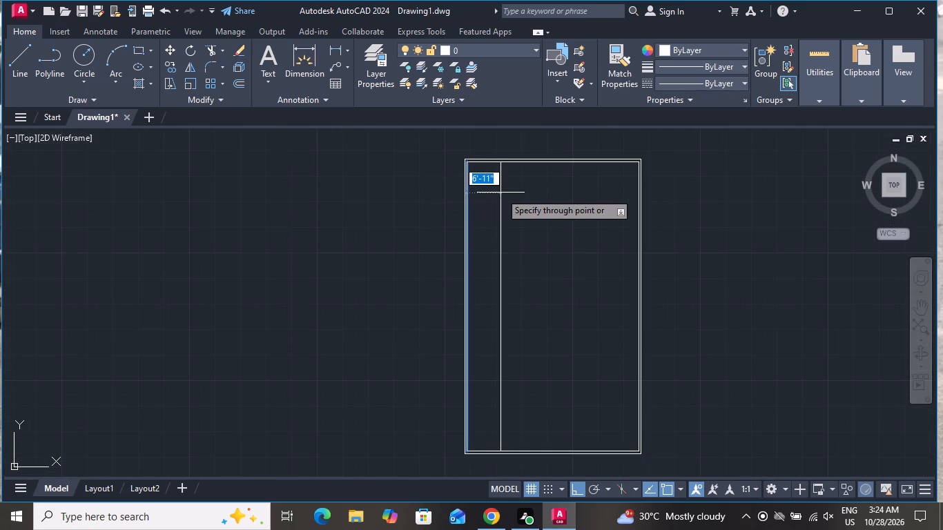
type("8'")
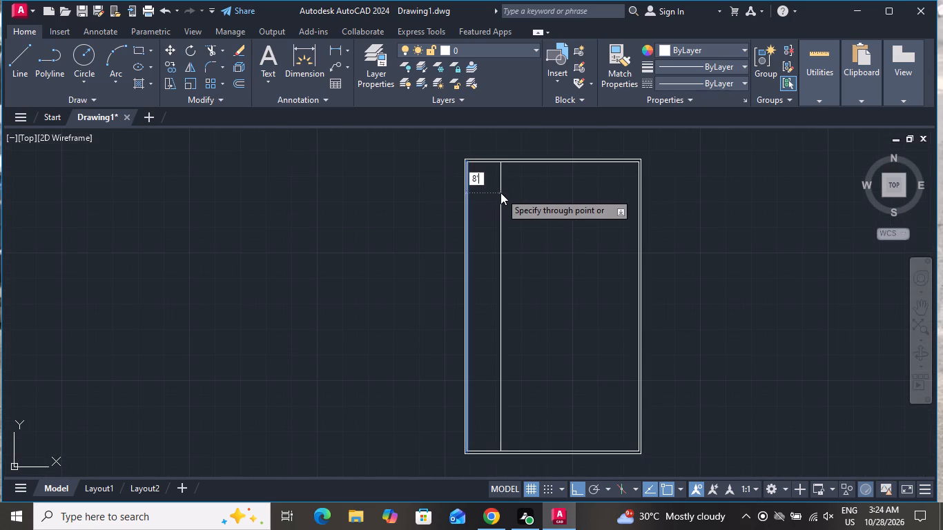
type("5\"")
key("Return")
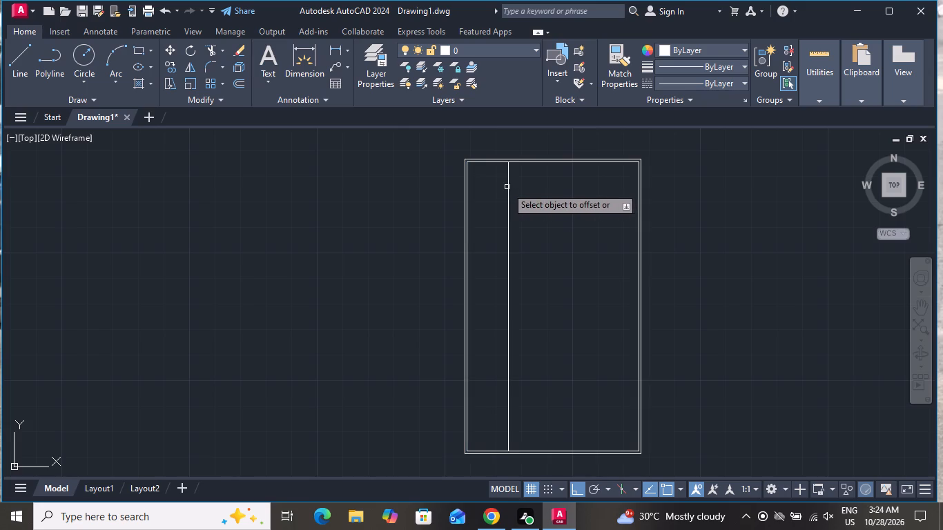
Offset the new vertical line 6" east to form a partition.
left_click(512, 182)
left_click(509, 186)
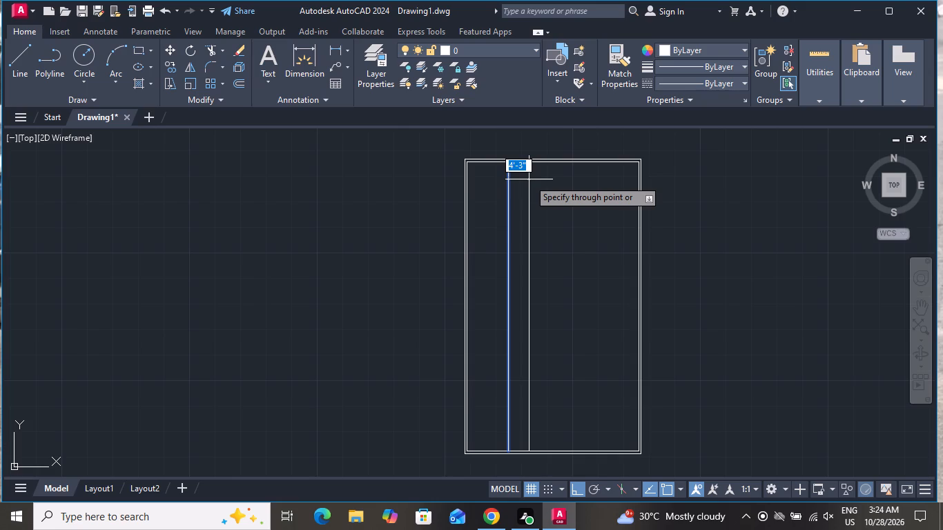
key("6")
key("shift+quotedbl")
key("Return")
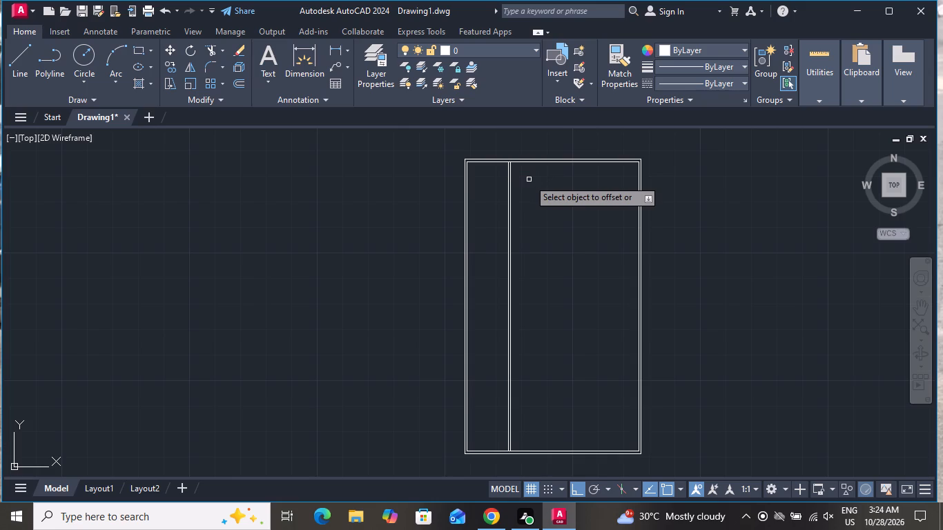
scroll(523, 183, "up", 2)
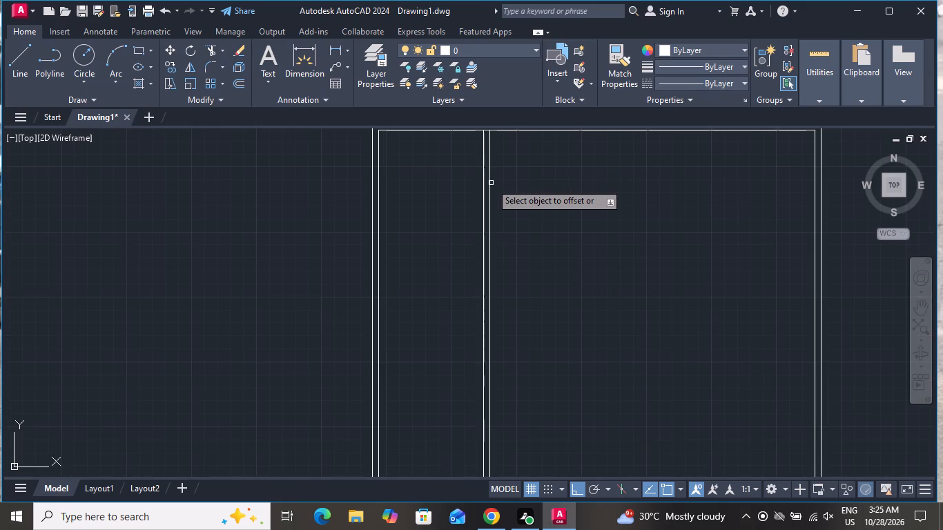
Create a second 6" vertical partition 8'5" east of the first one using Offset.
left_click(491, 181)
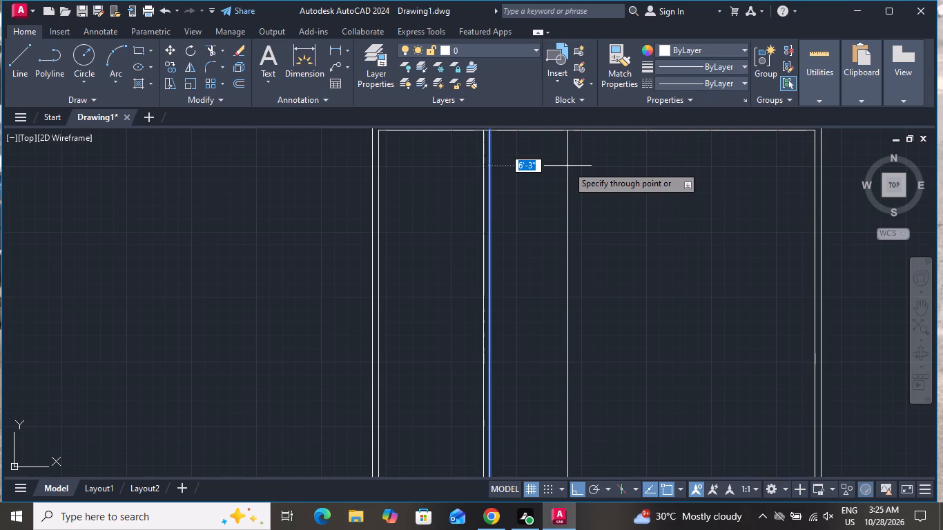
type("8'5\"")
key("Return")
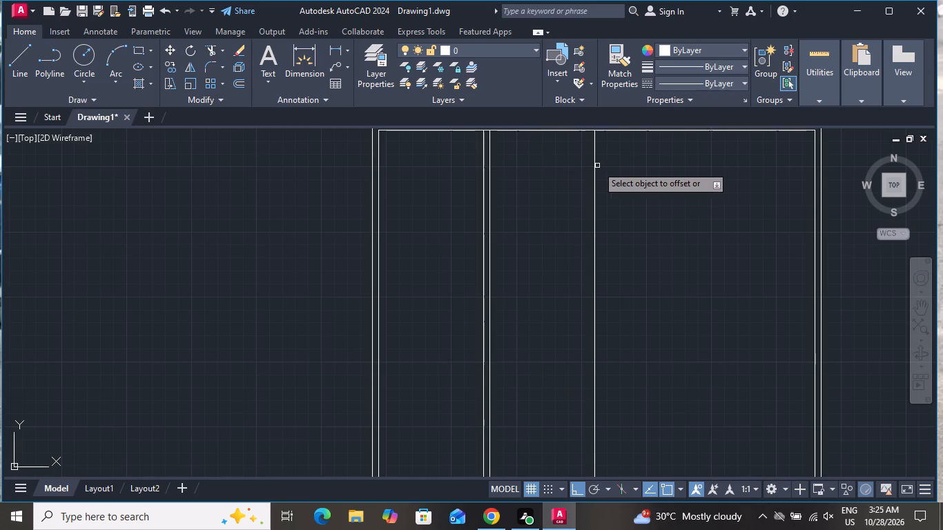
left_click(596, 189)
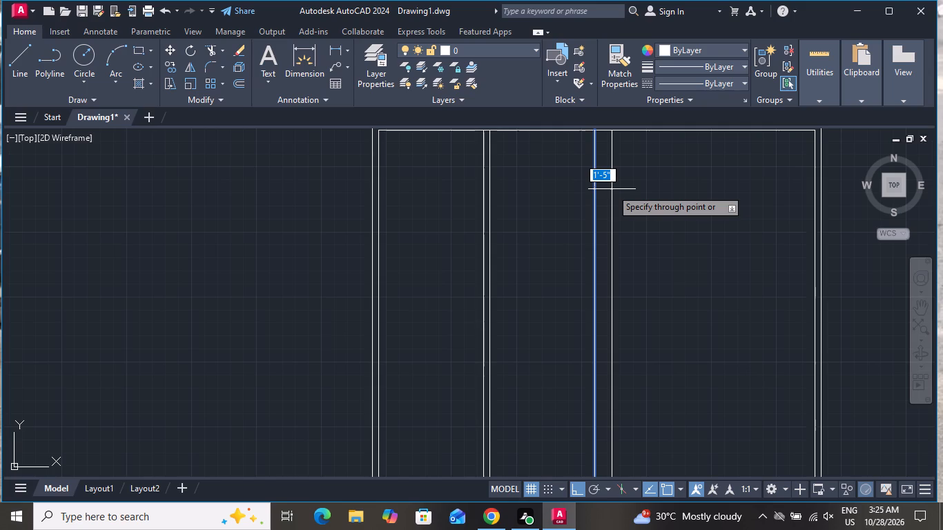
type("6\"")
key("Return")
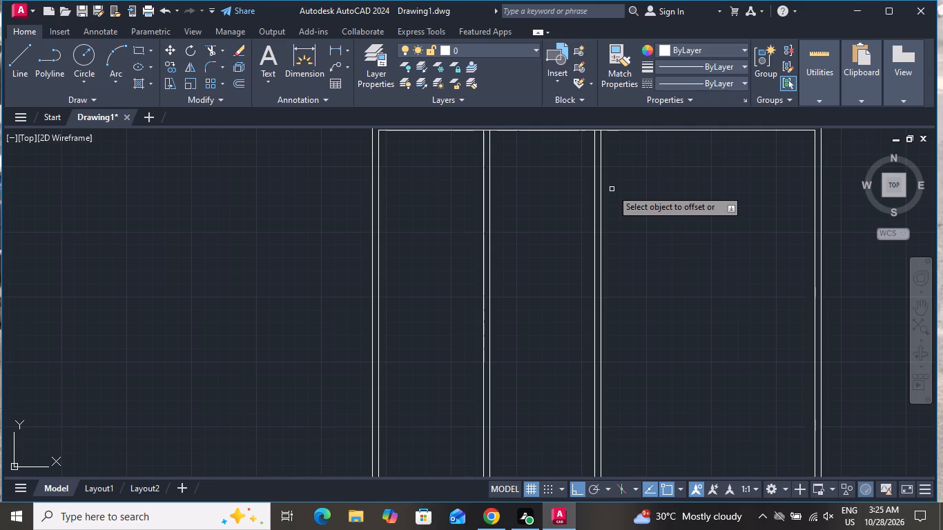
Offset the northern wall's inner line 5'8" south, and offset that line 6" south to form a horizontal partition.
left_click(552, 129)
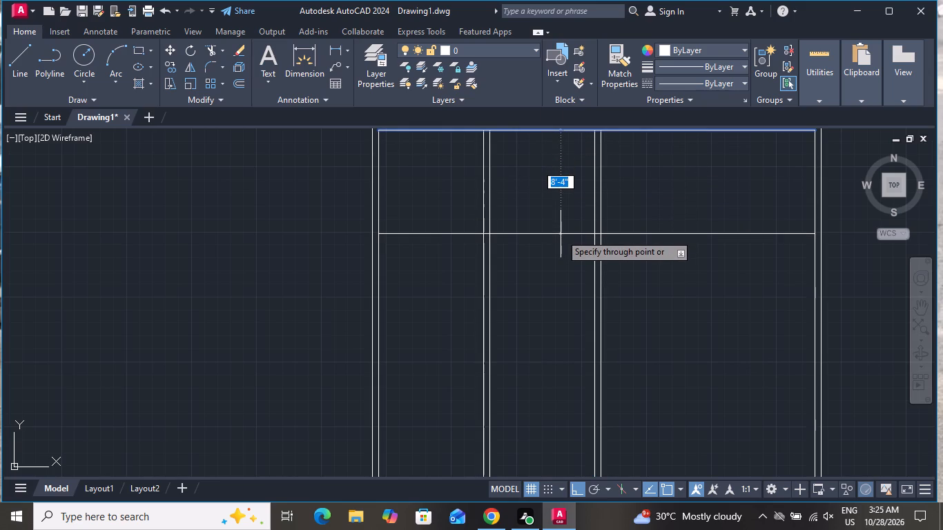
key("5")
key("apostrophe")
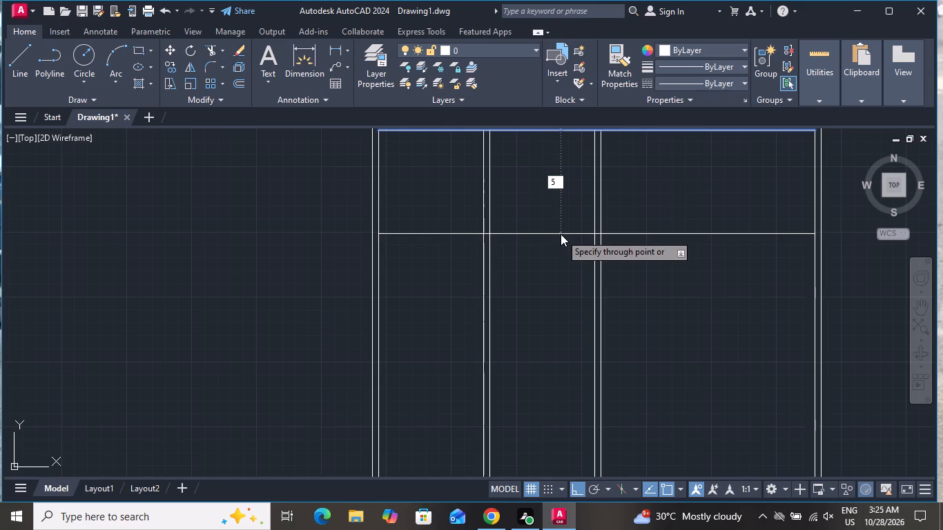
key("8")
key("shift+quotedbl")
key("Return")
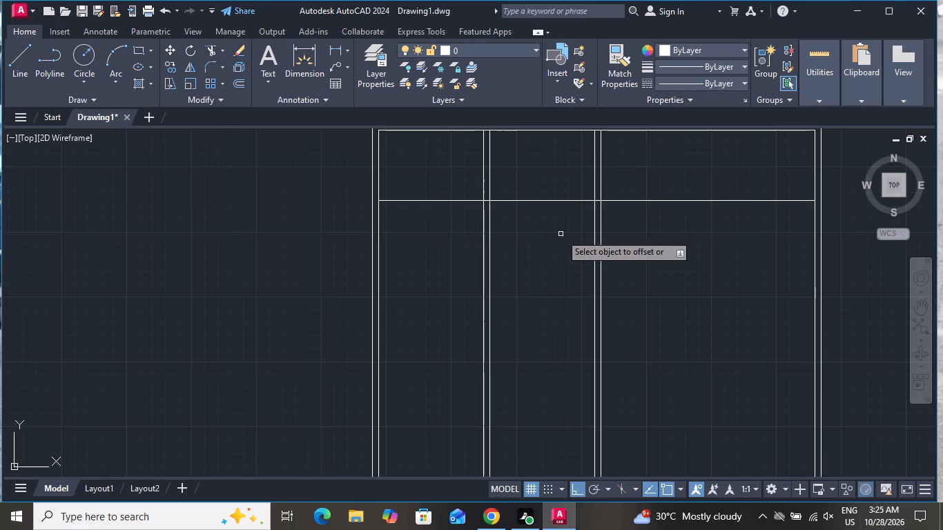
left_click(532, 200)
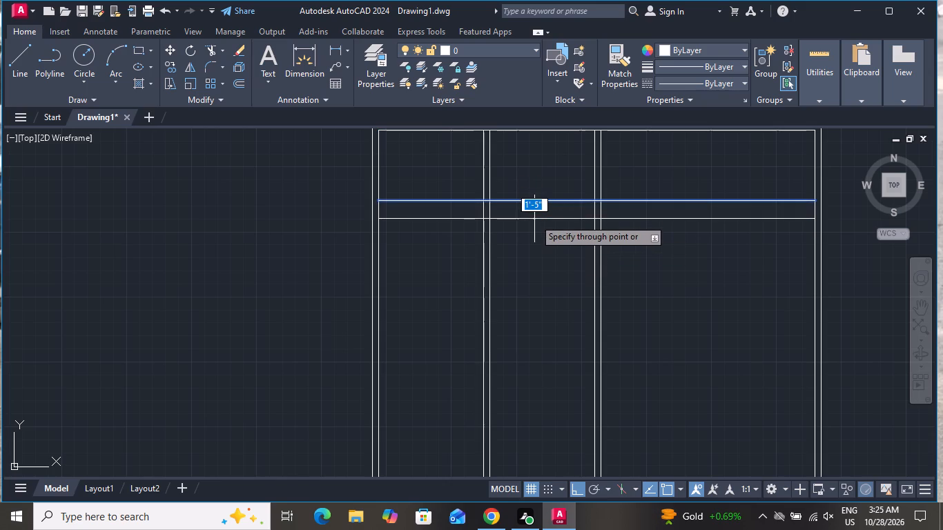
type("6\"")
key("Return")
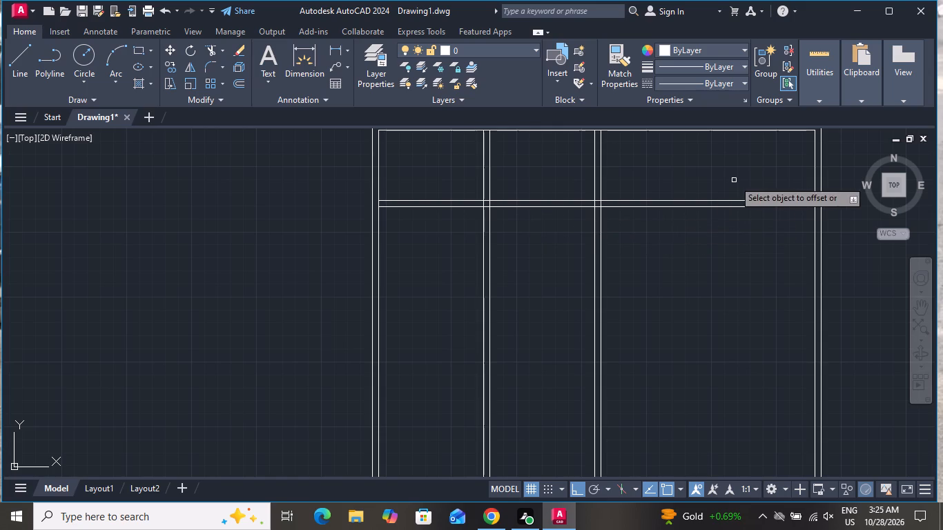
Offset the inner line of the eastern wall 17'1" west.
left_click(815, 162)
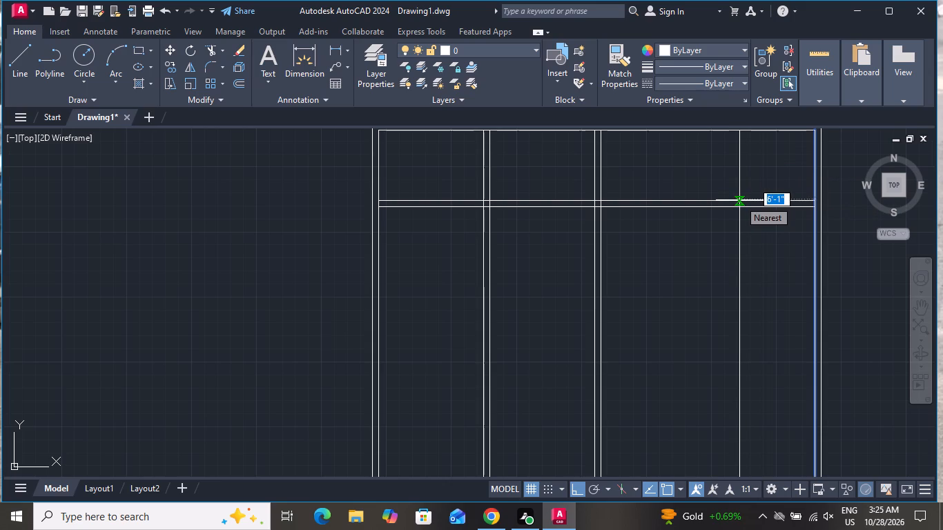
key("grave")
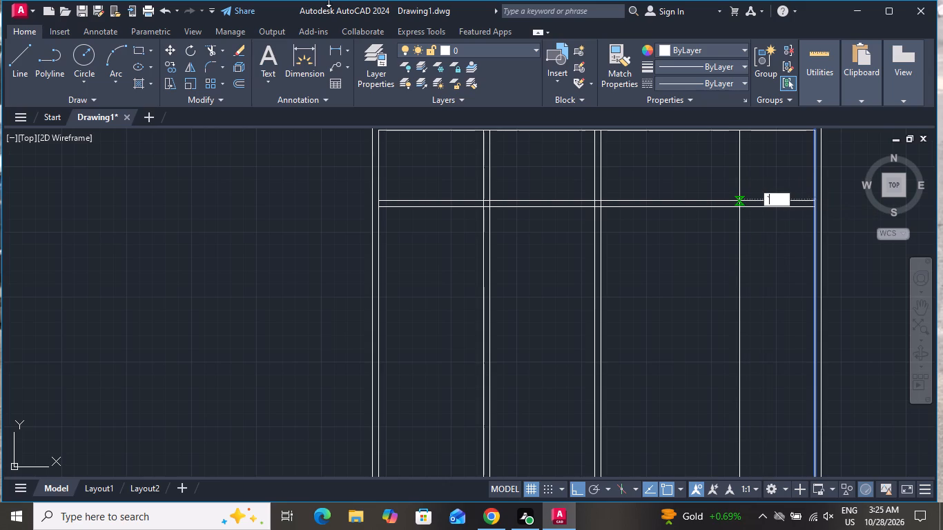
key("BackSpace")
key("1")
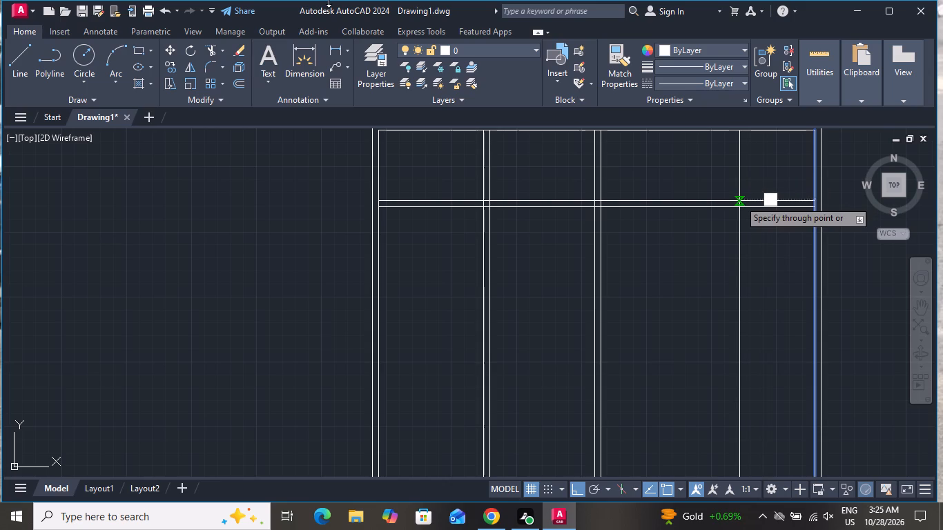
type("7'")
key("1")
key("shift+quotedbl")
key("Return")
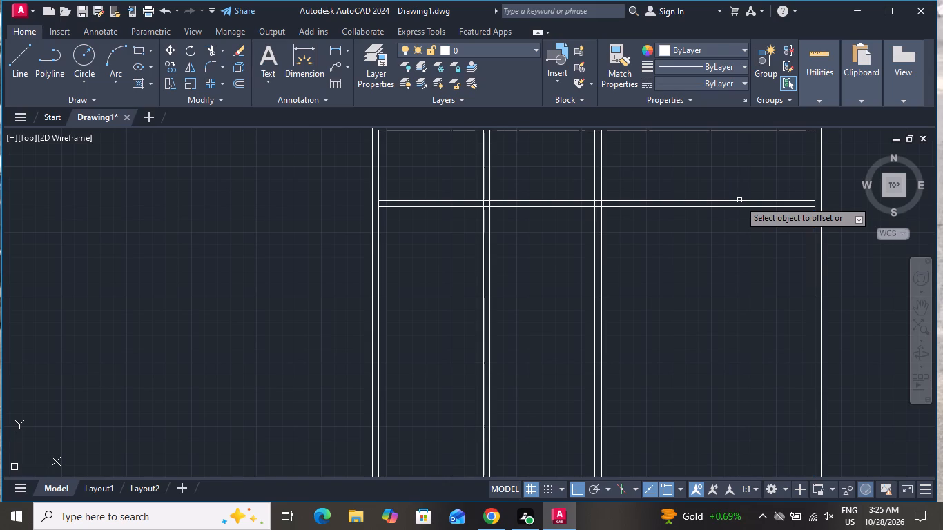
Form a 6" horizontal partition by offsetting the northern wall's inner line 19' south and the new line 6" south.
scroll(739, 200, "down", 3)
scroll(724, 198, "up", 3)
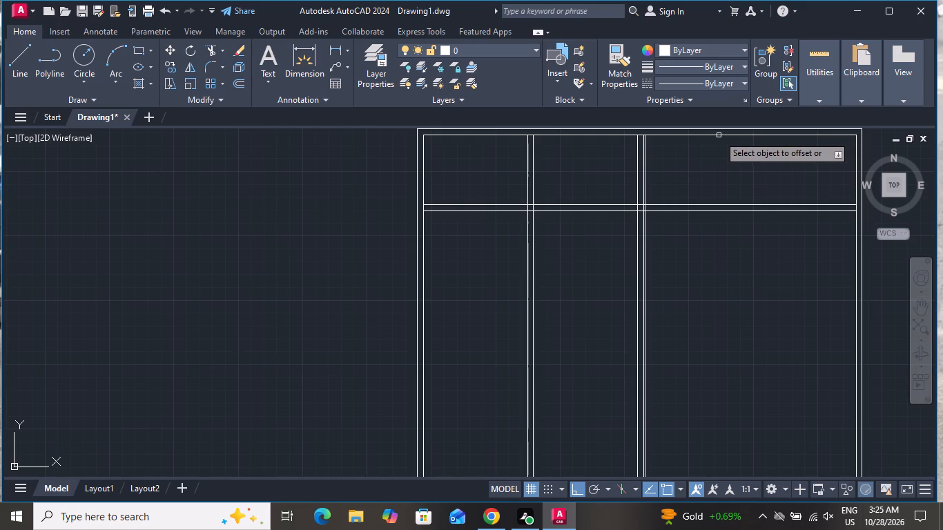
left_click(719, 135)
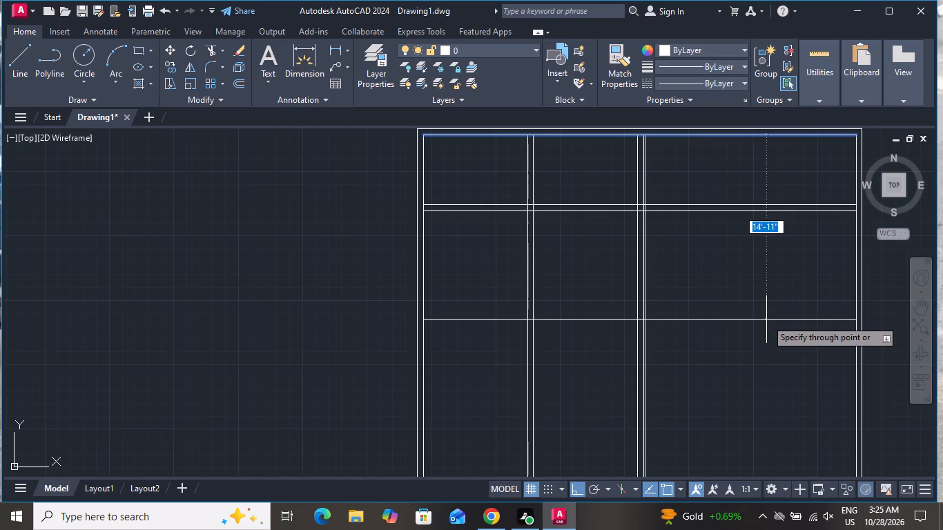
type("19'")
key("Return")
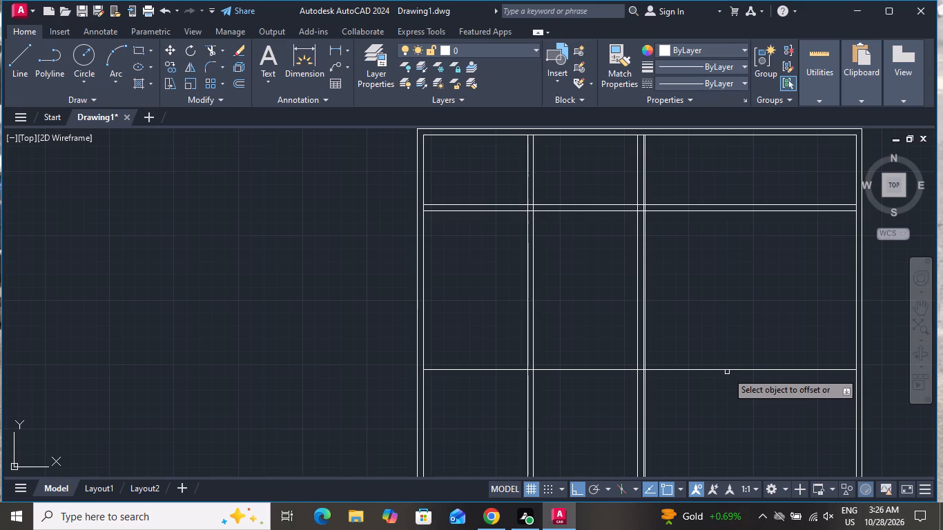
left_click(728, 369)
key("6")
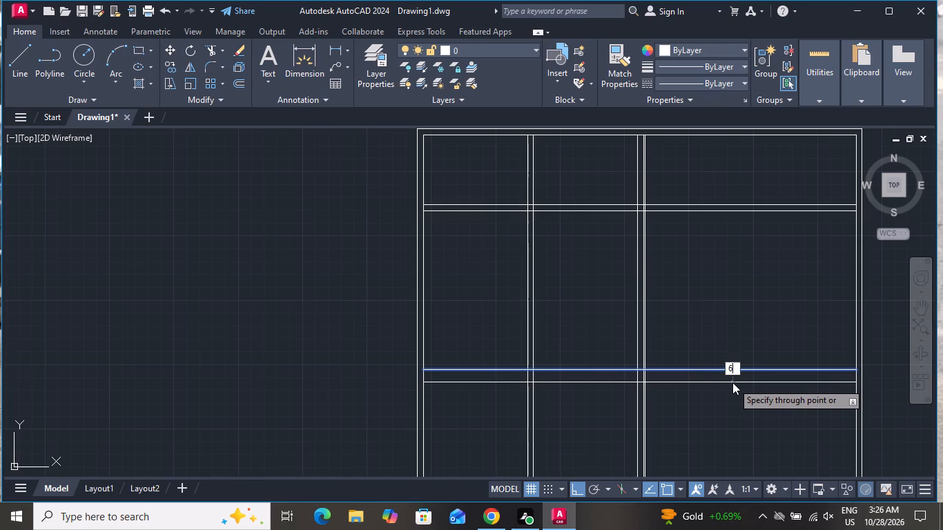
key("shift+quotedbl")
key("Return")
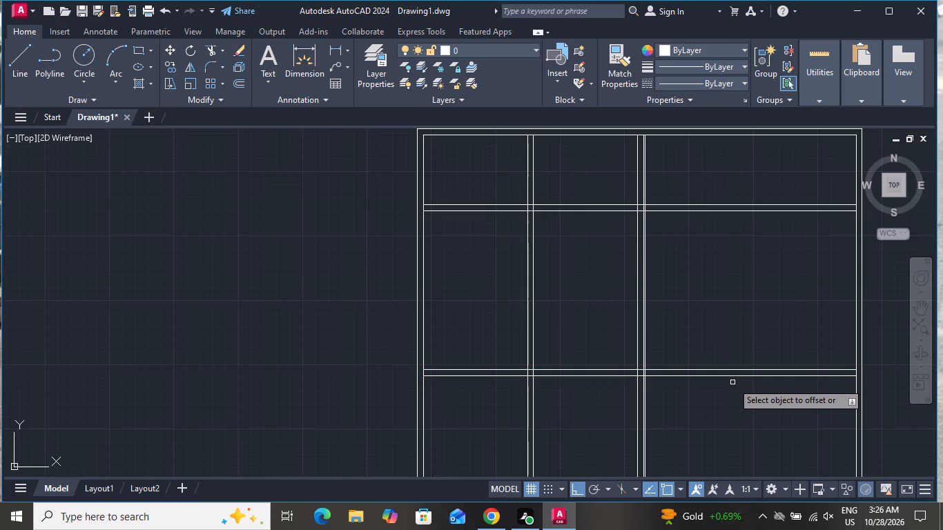
right_click(732, 382)
left_click(767, 256)
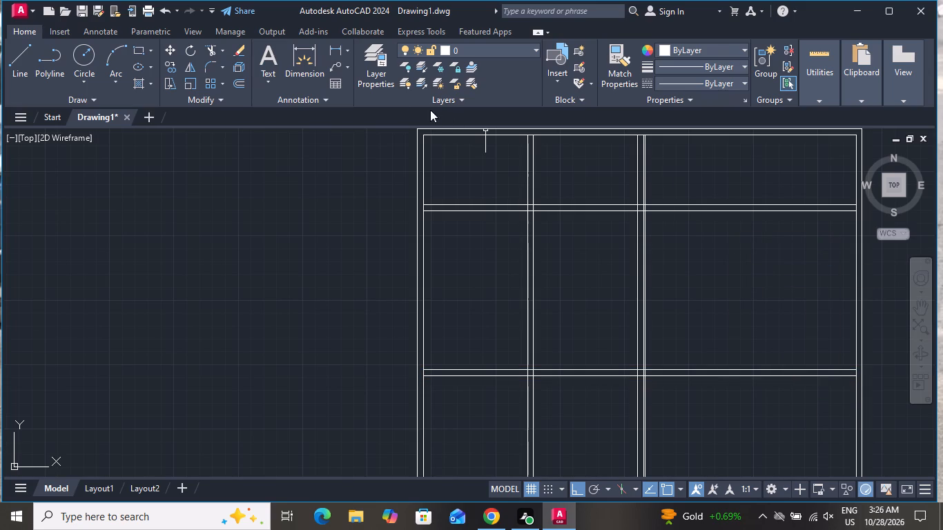
Trim the northern horizontal partition's lines out of the northeastern room, east of the second vertical partition.
left_click(208, 48)
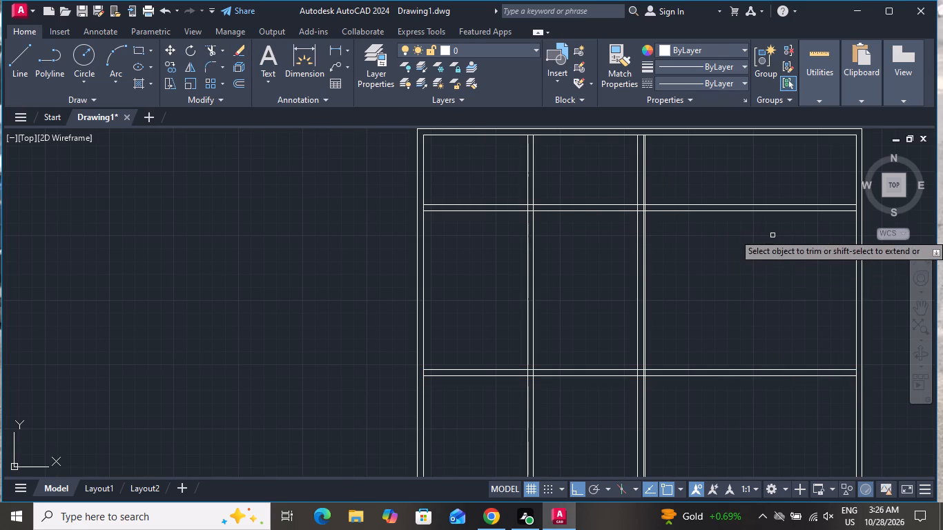
left_click(762, 187)
left_click(765, 249)
Trim the redundant vertical line and the overlapping segments where the northern horizontal partition meets the second vertical partition.
scroll(632, 218, "up", 3)
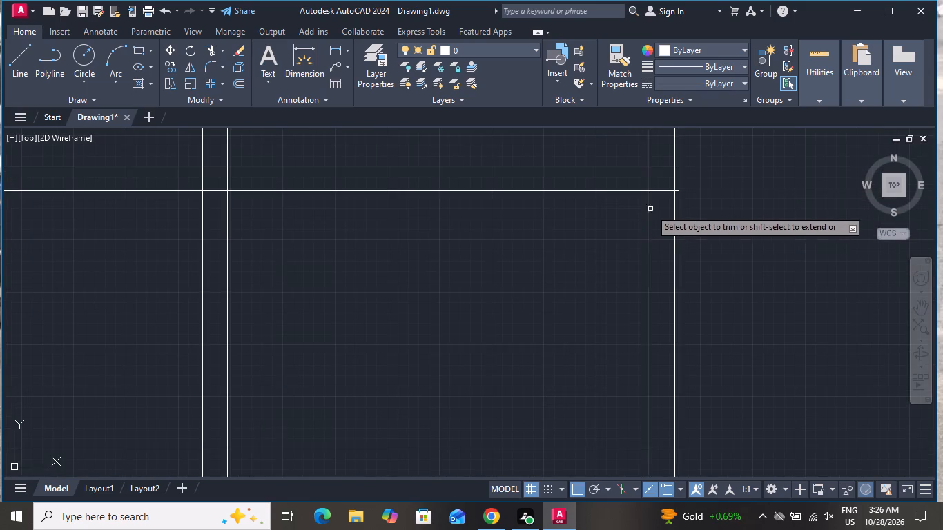
scroll(662, 206, "down", 3)
scroll(668, 137, "up", 4)
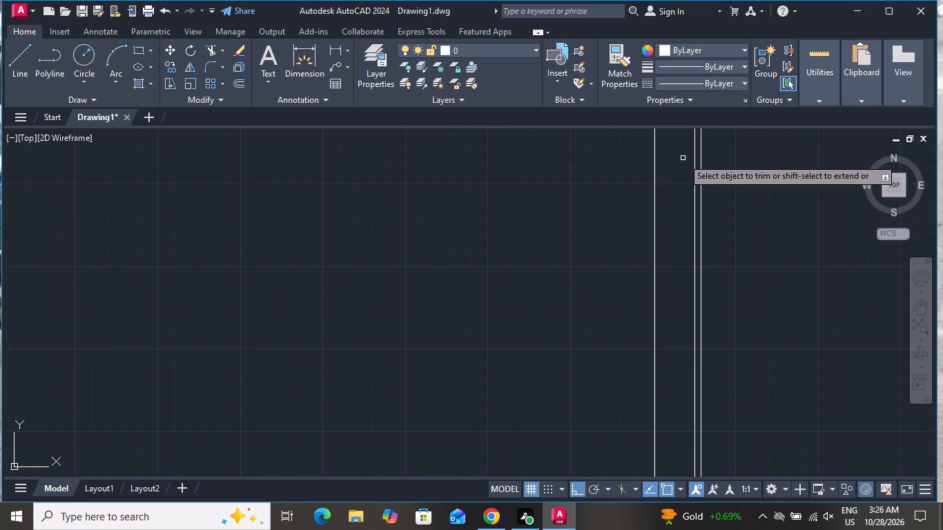
left_click(696, 171)
scroll(690, 231, "down", 3)
scroll(692, 334, "up", 1)
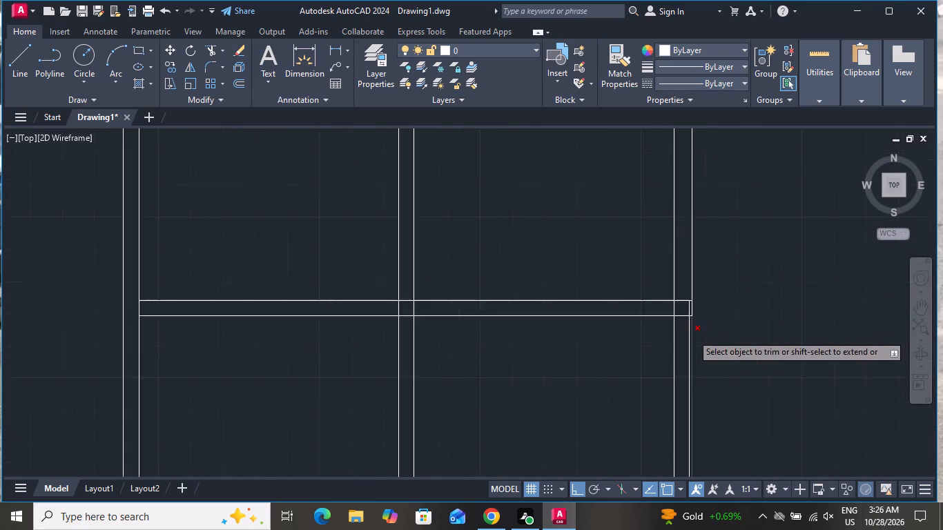
scroll(692, 334, "up", 1)
left_click(686, 311)
left_click(686, 297)
left_click(678, 275)
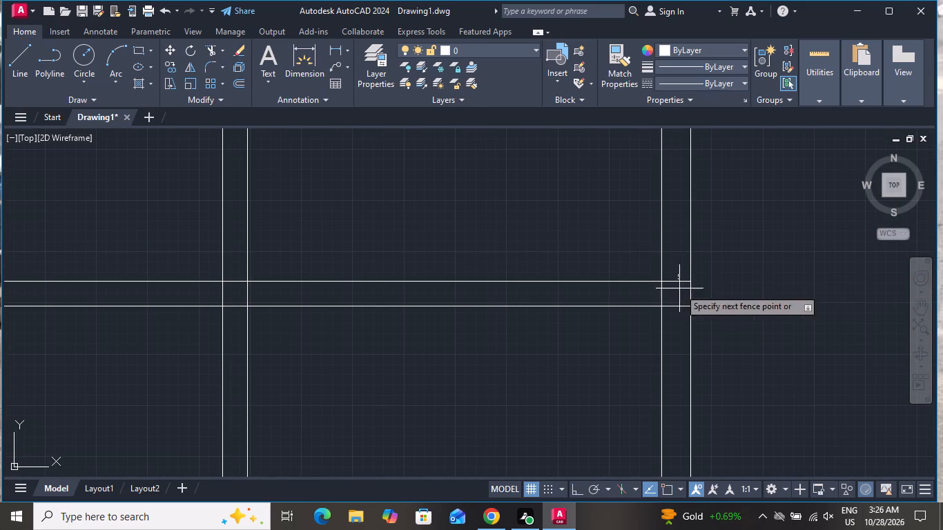
left_click(687, 327)
left_click(662, 287)
Trim away the first vertical partition's lines between the two horizontal partitions.
scroll(705, 277, "down", 4)
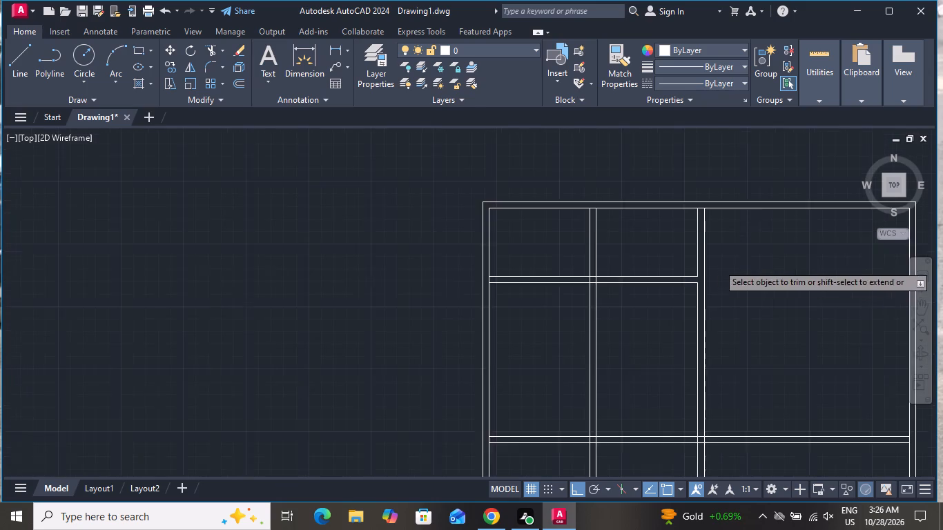
left_click(665, 320)
left_click(618, 326)
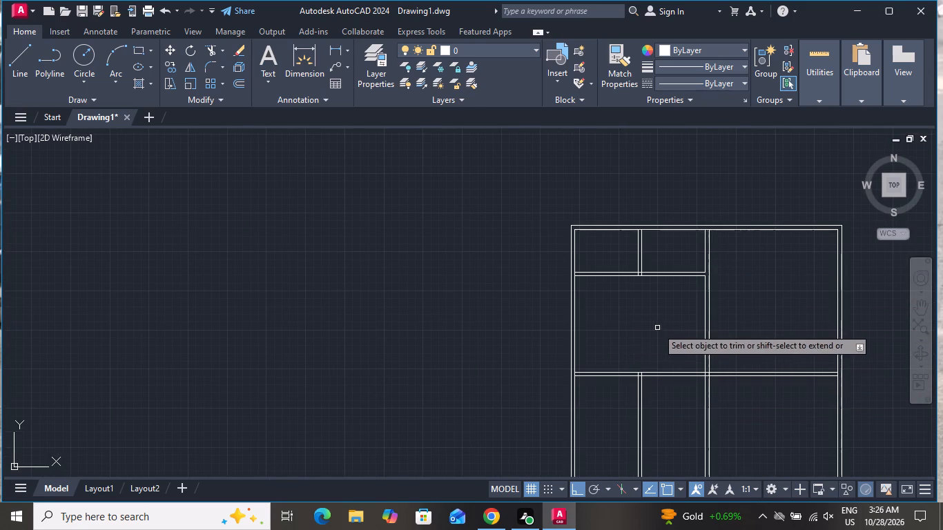
Trim away the southern horizontal partition west of the second vertical partition, plus the first vertical partition below it and leftover stubs.
left_click(652, 355)
left_click(643, 402)
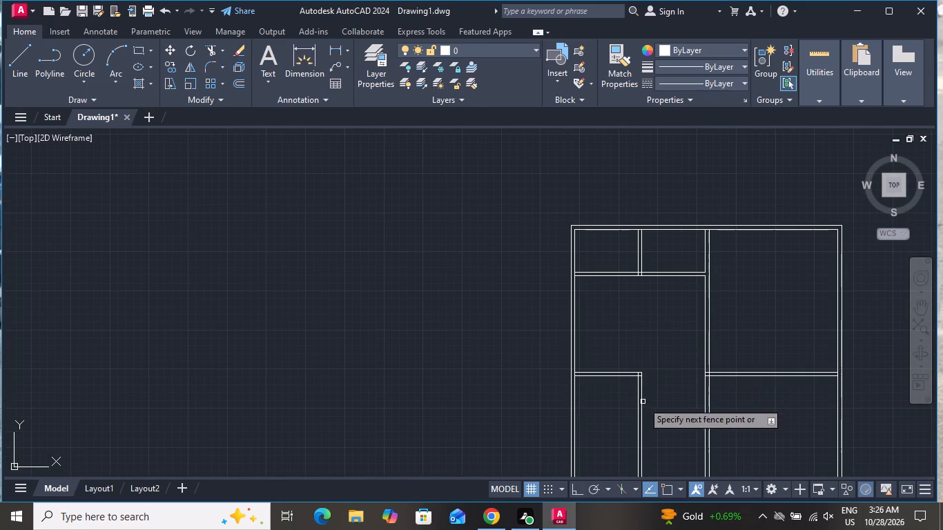
left_click(598, 398)
left_click(598, 355)
left_click(625, 377)
left_click(649, 378)
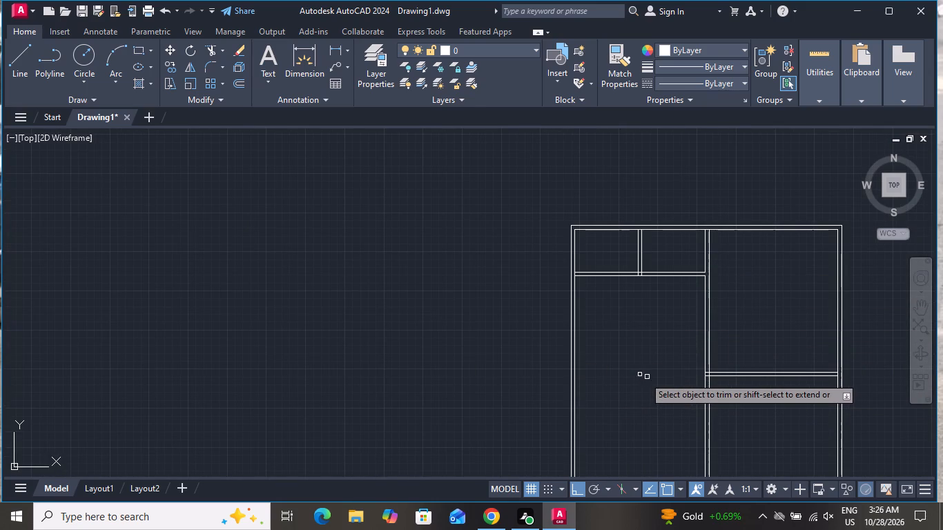
triple_click(641, 375)
left_click(641, 373)
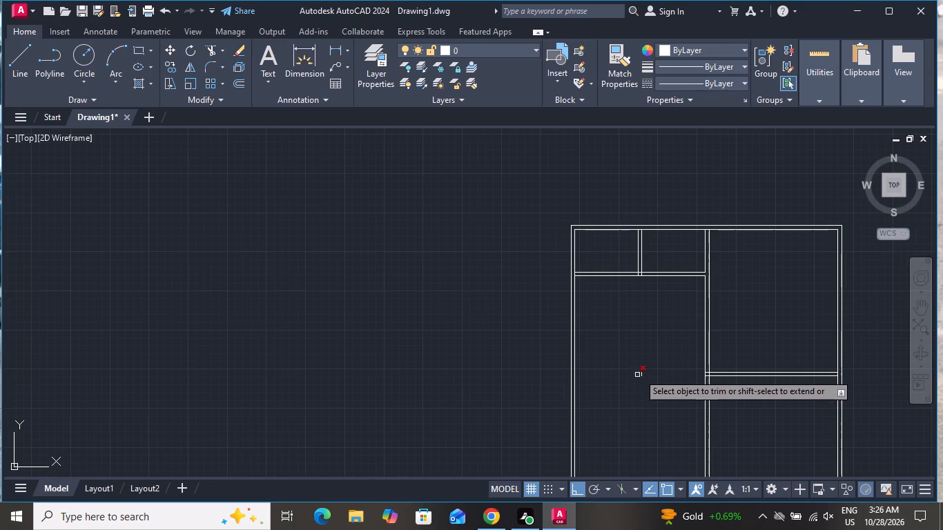
left_click(641, 372)
left_click(641, 372)
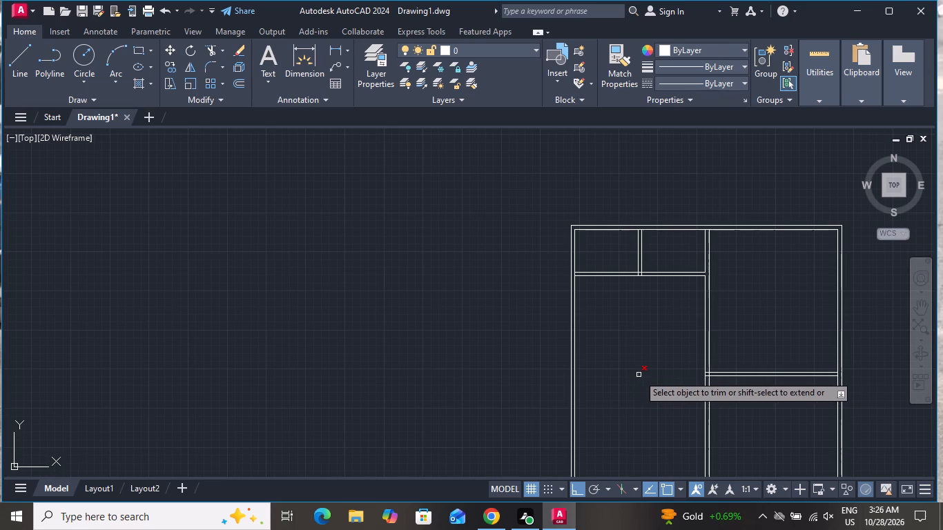
left_click(639, 375)
Trim the second vertical partition's lines south of the southern horizontal partition.
left_click(680, 410)
left_click(705, 404)
left_click_drag(729, 397, 691, 413)
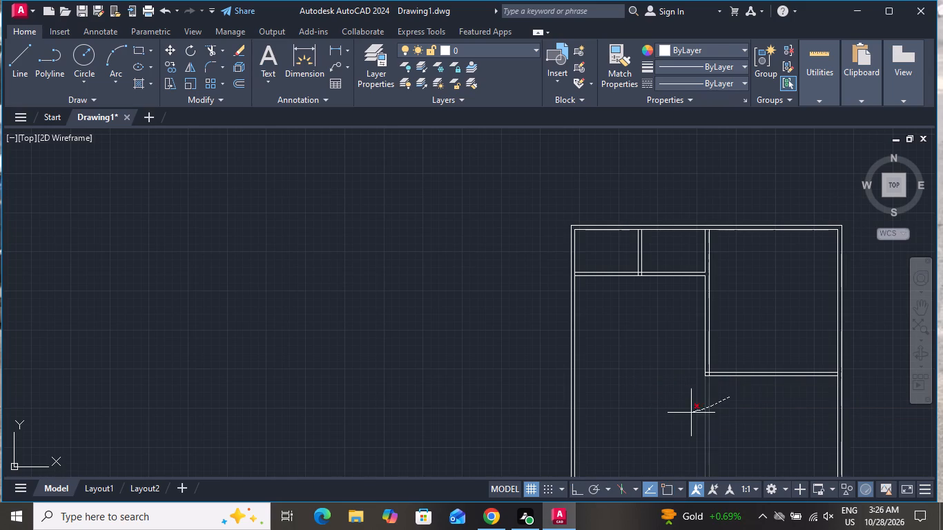
left_click_drag(691, 413, 689, 414)
scroll(739, 382, "up", 3)
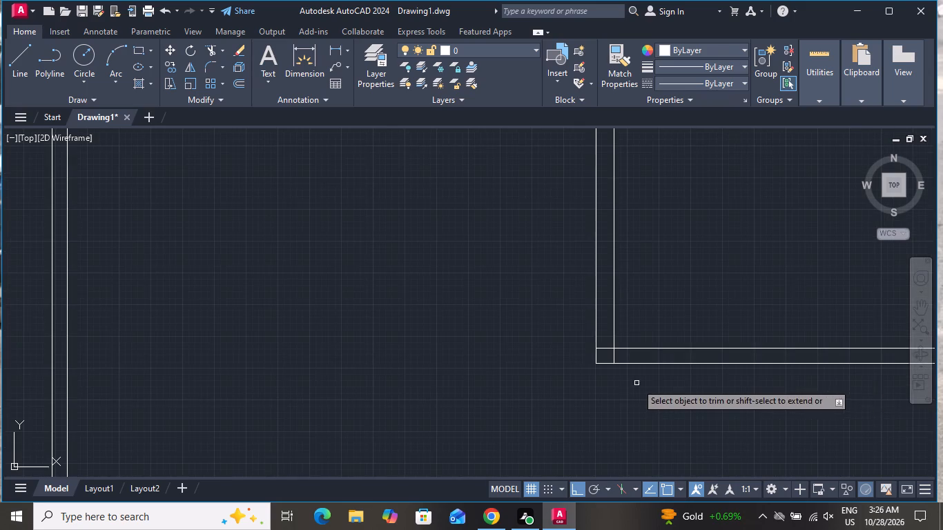
Trim the overlapping lines at the corner where the second vertical partition meets the southern horizontal partition.
scroll(607, 359, "up", 3)
left_click(606, 347)
left_click(609, 312)
left_click(621, 334)
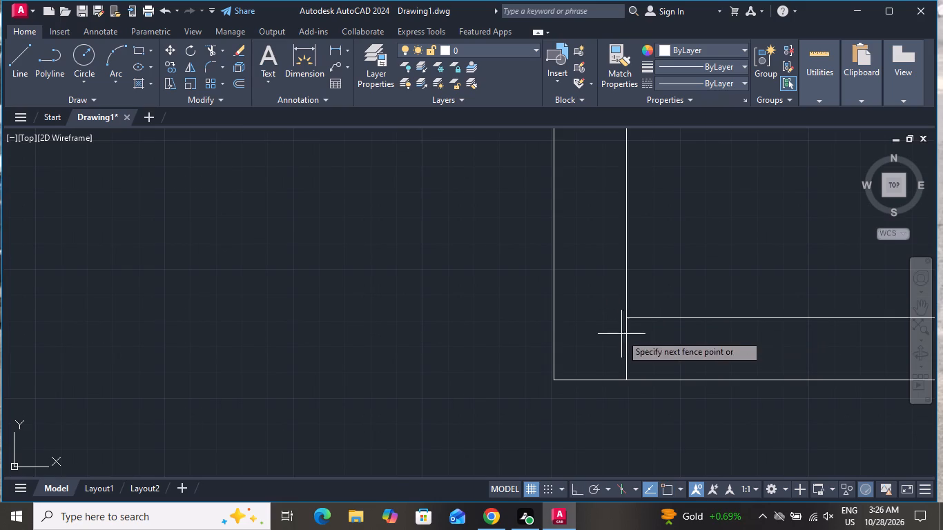
left_click(665, 335)
Trim the crossing line segments where the first vertical partition meets the northern horizontal partition.
scroll(656, 372, "down", 6)
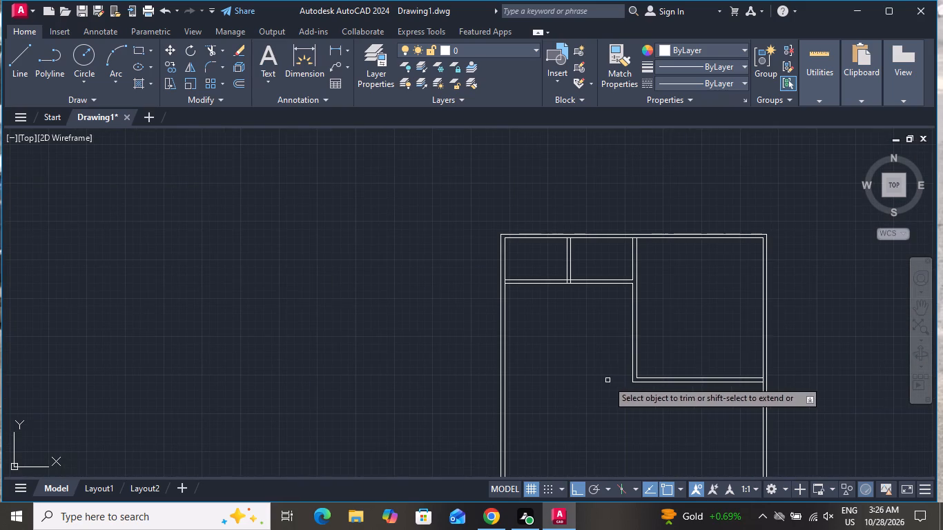
scroll(573, 271, "up", 6)
left_click(588, 313)
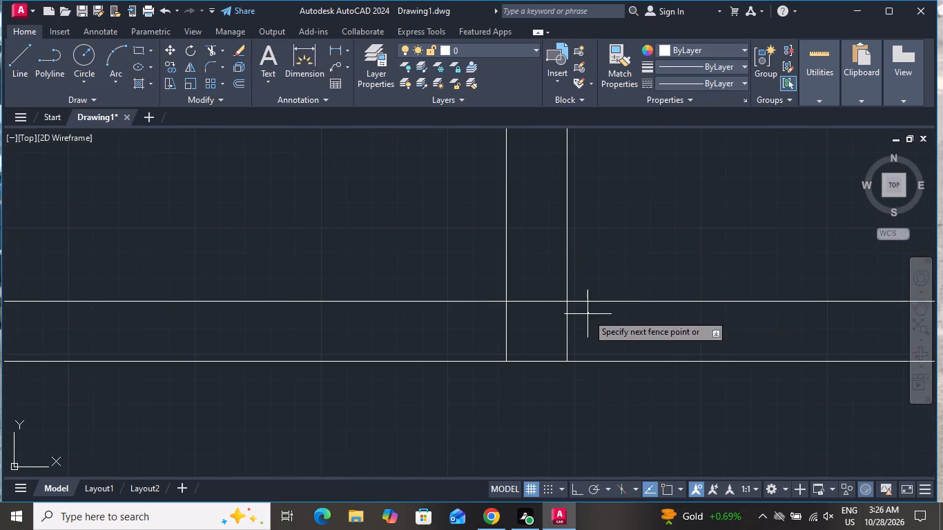
left_click(492, 325)
left_click(547, 322)
left_click(543, 297)
scroll(592, 357, "down", 4)
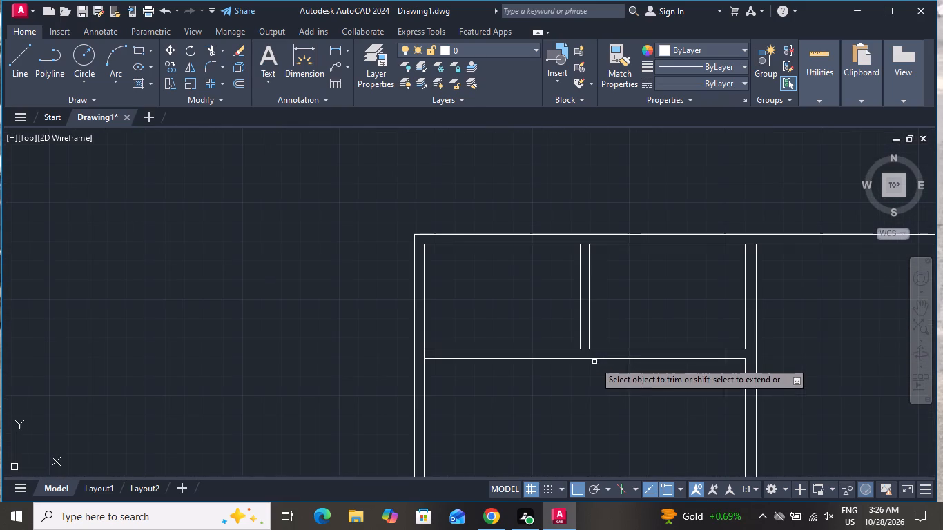
Trim the inner wall lines where the first vertical partition joins the north wall and the northern horizontal partition joins the west wall.
scroll(583, 241, "up", 4)
left_click(583, 241)
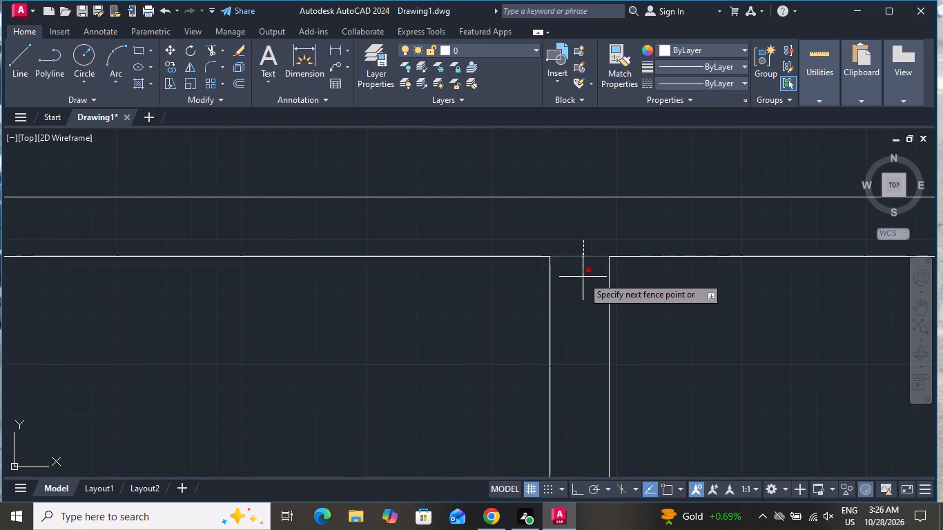
left_click(585, 292)
scroll(583, 239, "down", 5)
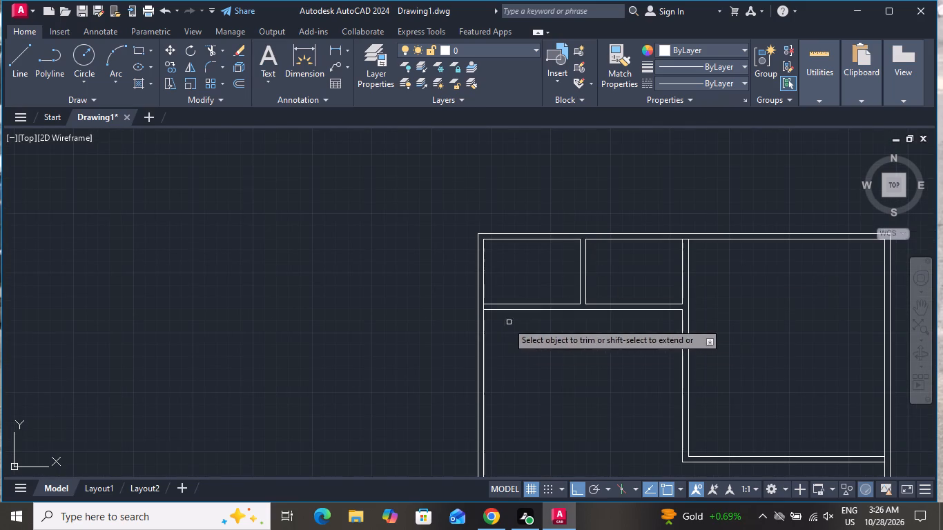
scroll(482, 304, "up", 4)
left_click(483, 326)
scroll(542, 337, "down", 3)
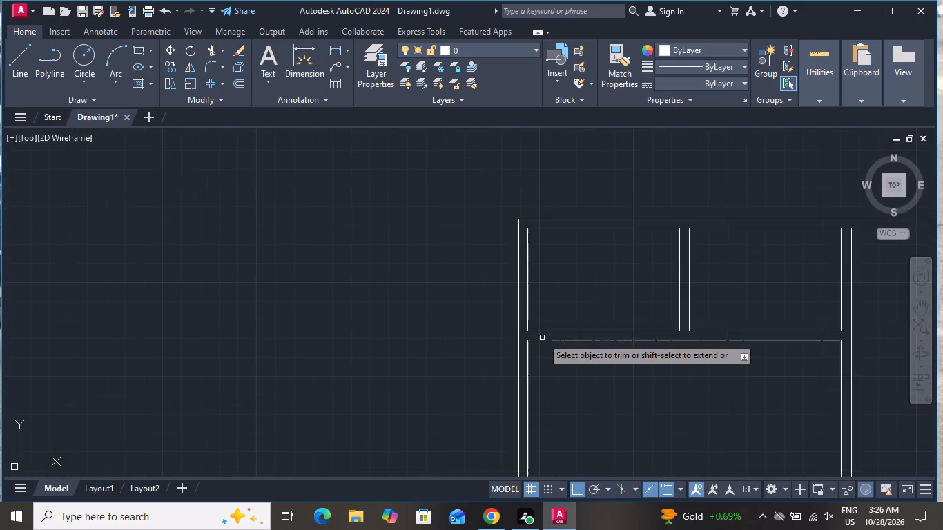
Trim the inner wall lines where the second vertical partition joins the north wall and the southern horizontal partition joins the east wall.
scroll(617, 340, "down", 1)
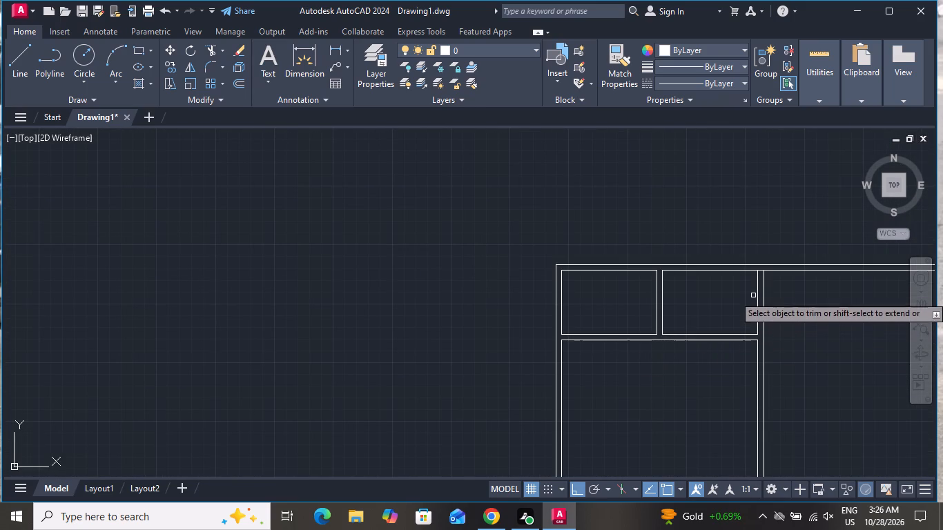
scroll(759, 267, "up", 4)
left_click(760, 267)
left_click(765, 306)
scroll(691, 255, "down", 3)
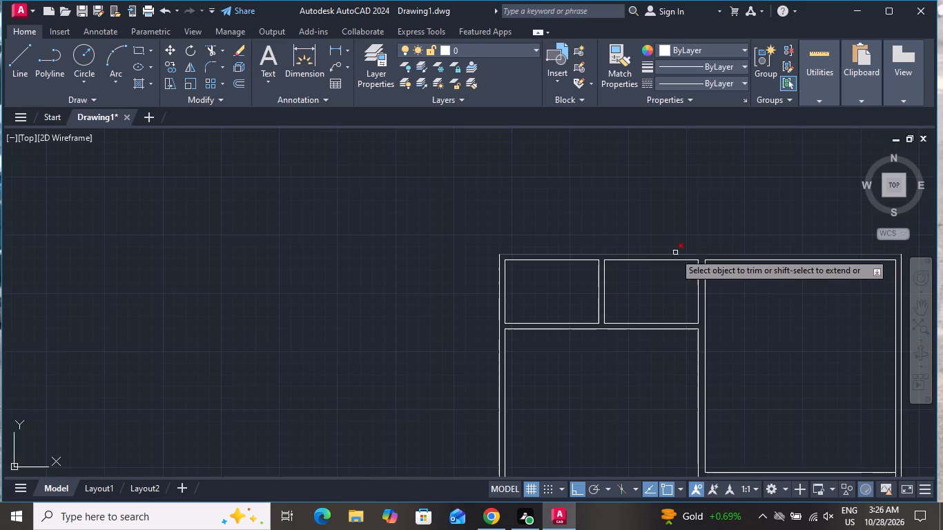
scroll(674, 253, "down", 3)
scroll(738, 326, "up", 3)
scroll(786, 376, "up", 2)
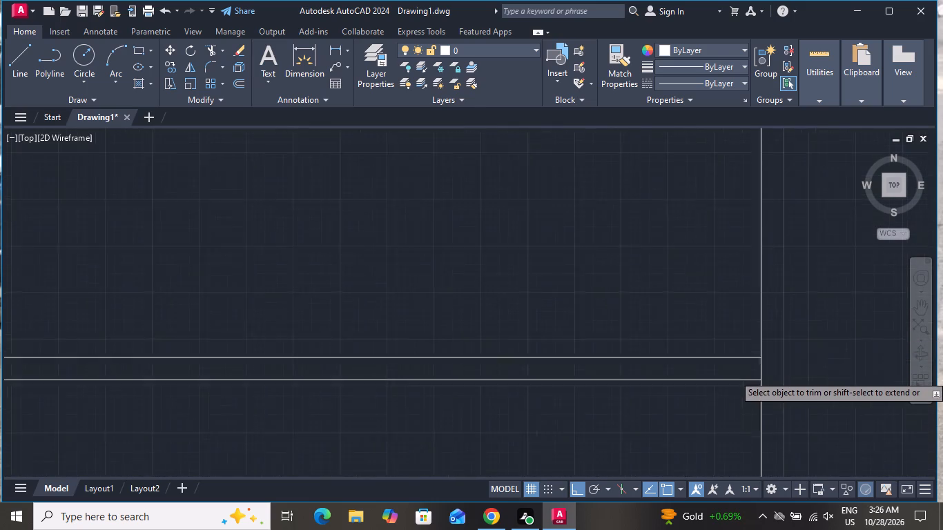
scroll(786, 375, "up", 2)
left_click(740, 363)
left_click(693, 363)
scroll(708, 361, "down", 4)
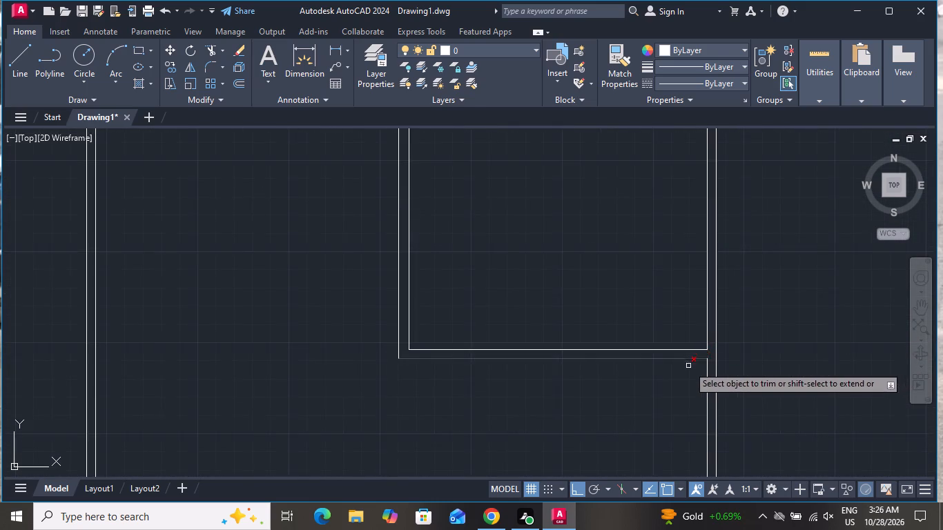
scroll(683, 376, "down", 1)
right_click(458, 360)
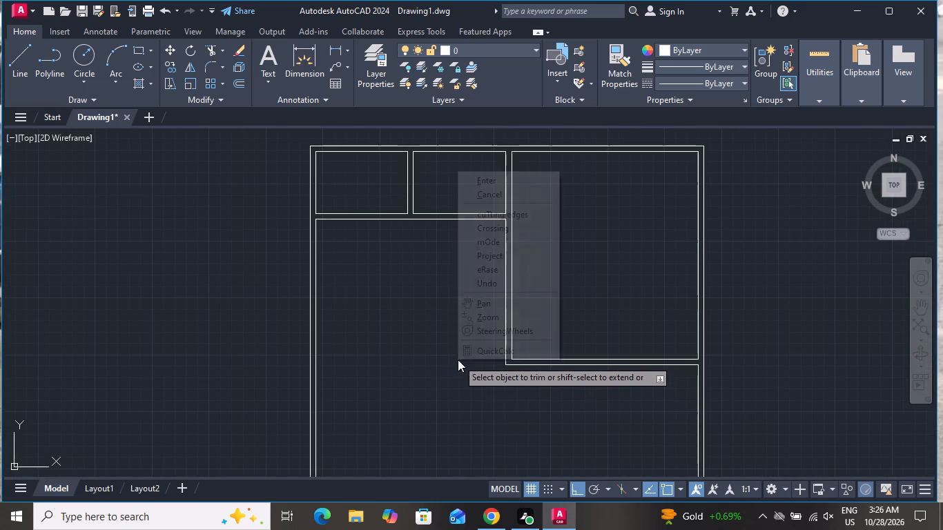
left_click(476, 193)
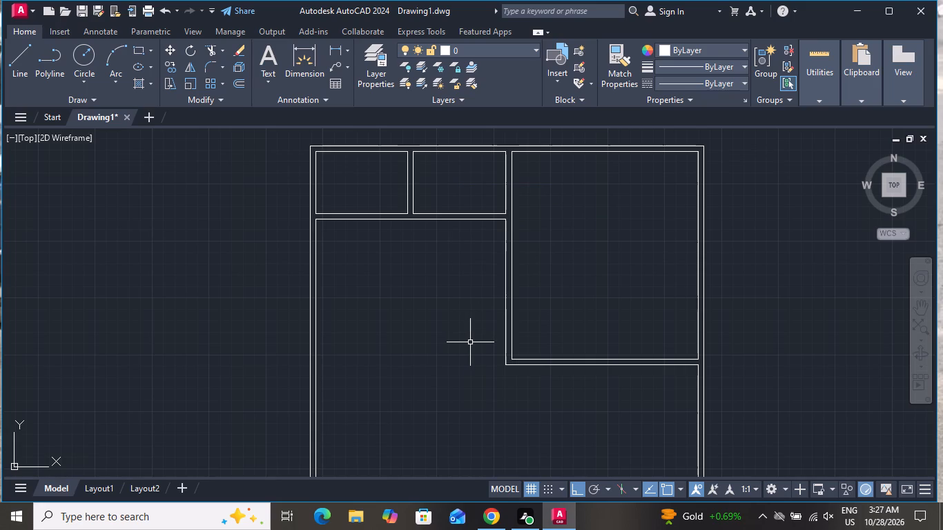
Offset the southern line of the northern horizontal partition 18'4" to the south, using the Through option.
type("O")
key("space")
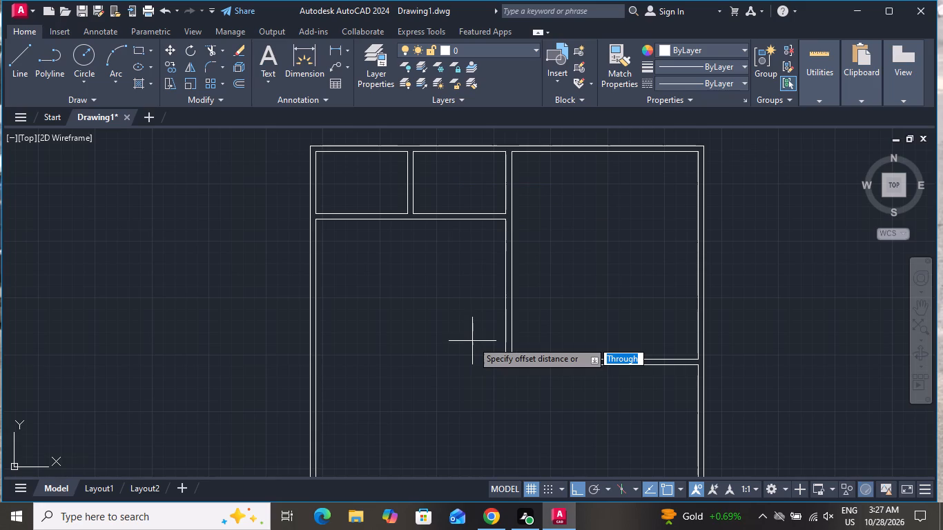
type("T")
key("space")
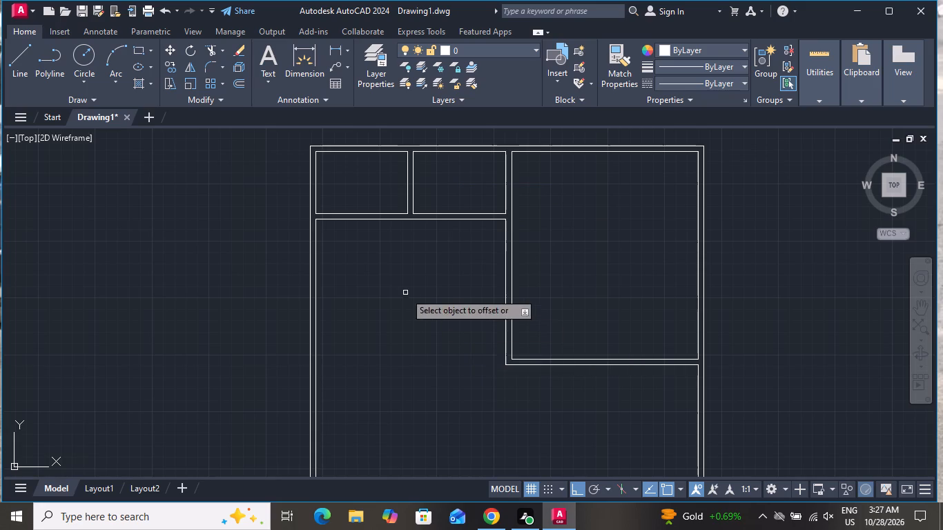
left_click(389, 222)
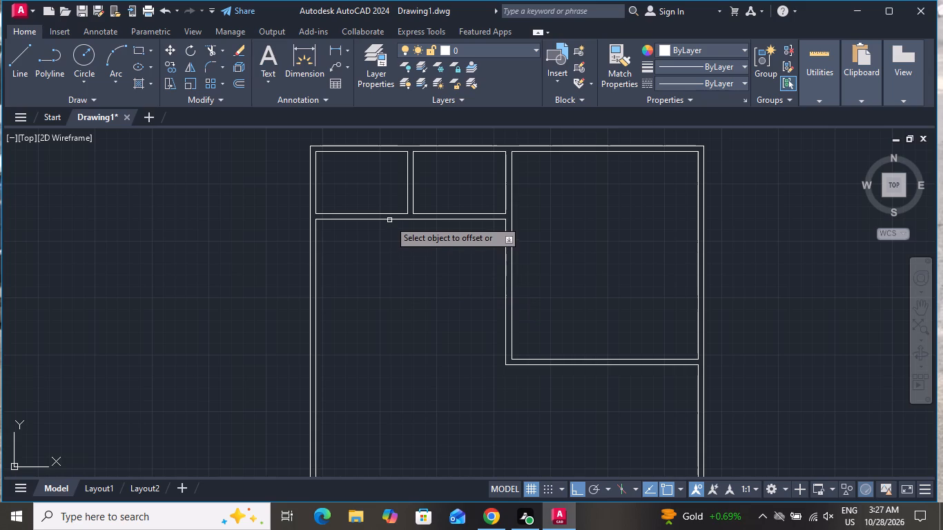
left_click(389, 220)
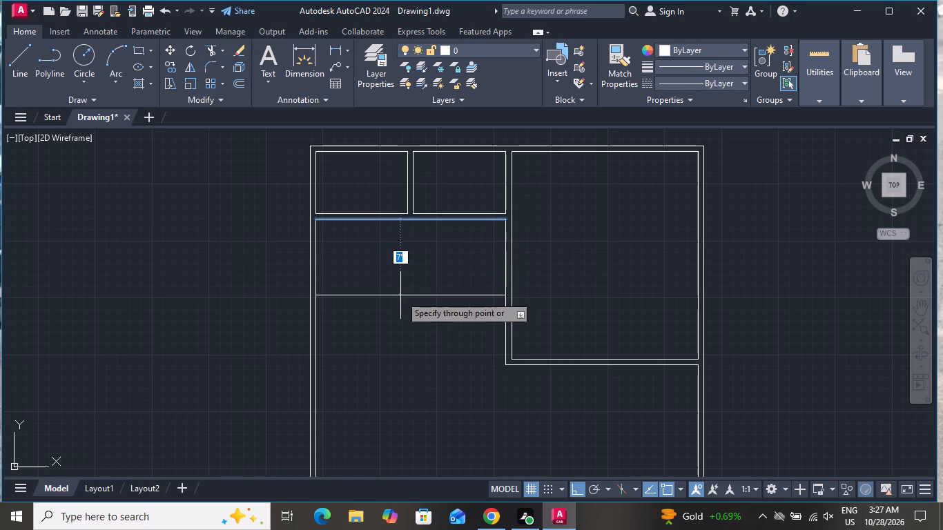
type("18")
key("apostrophe")
key("4")
key("shift+quotedbl")
key("Return")
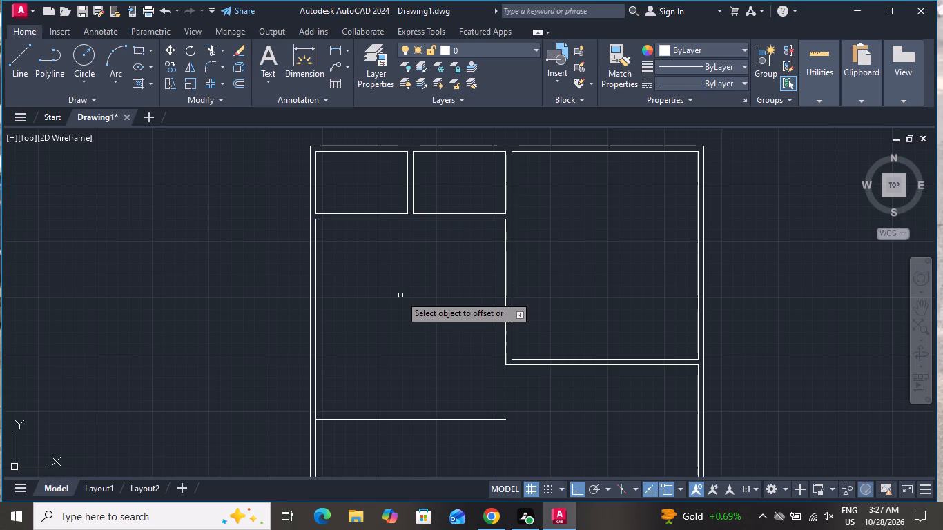
Offset the new horizontal line 6" to the south to form the partition's thickness.
scroll(400, 289, "down", 2)
left_click(406, 340)
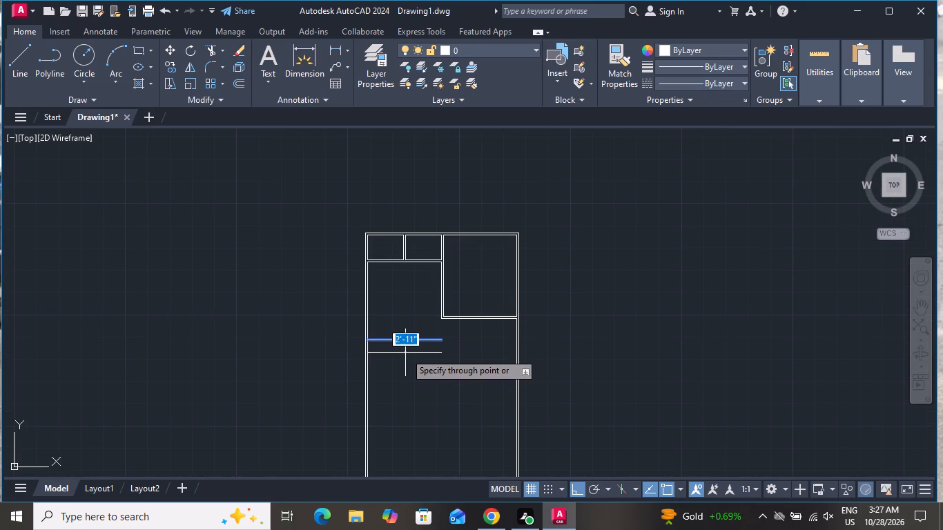
key("6")
key("shift+quotedbl")
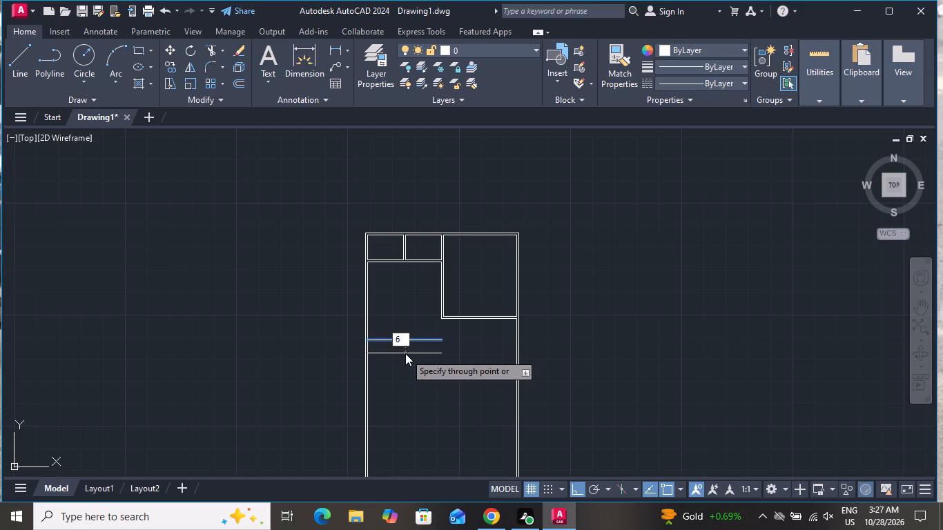
key("Return")
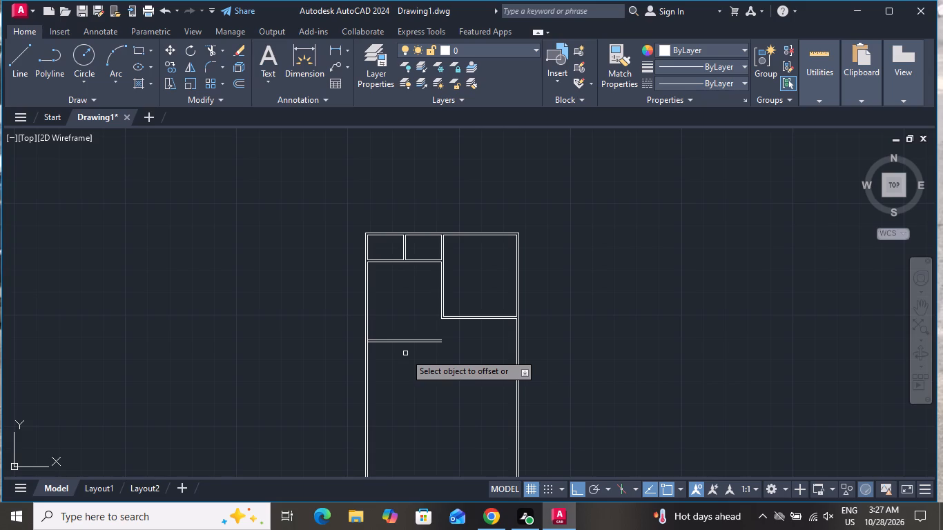
Offset the south wall's inner line 11'11" to the north.
scroll(410, 353, "down", 3)
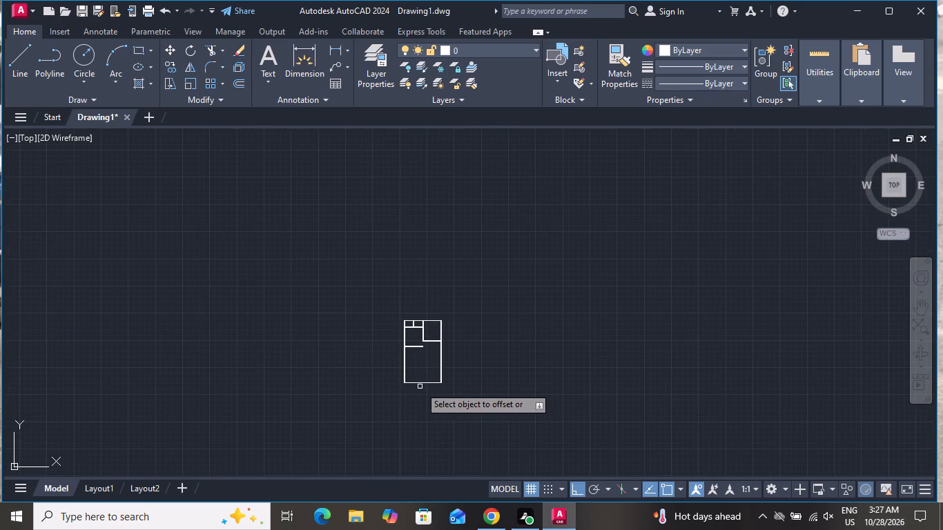
scroll(420, 386, "up", 3)
left_click(362, 371)
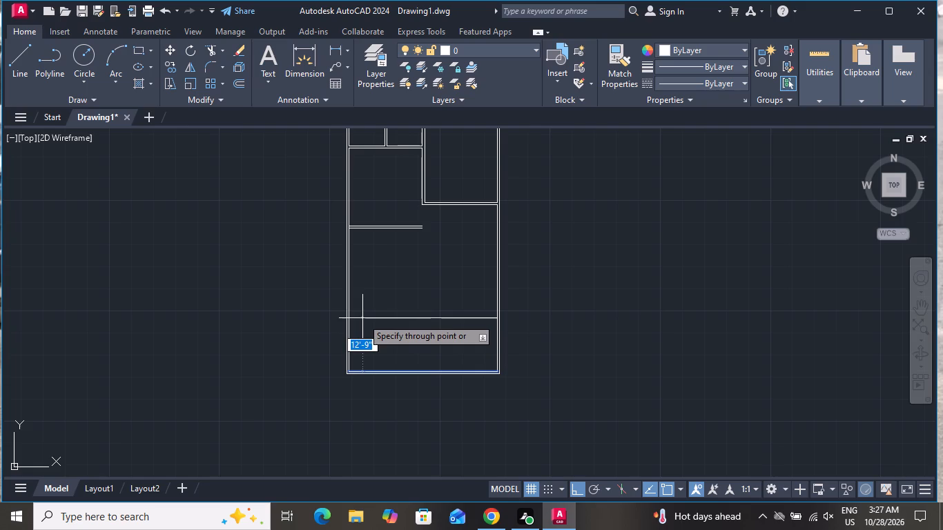
type("11")
type("'11")
key("shift+quotedbl")
key("Return")
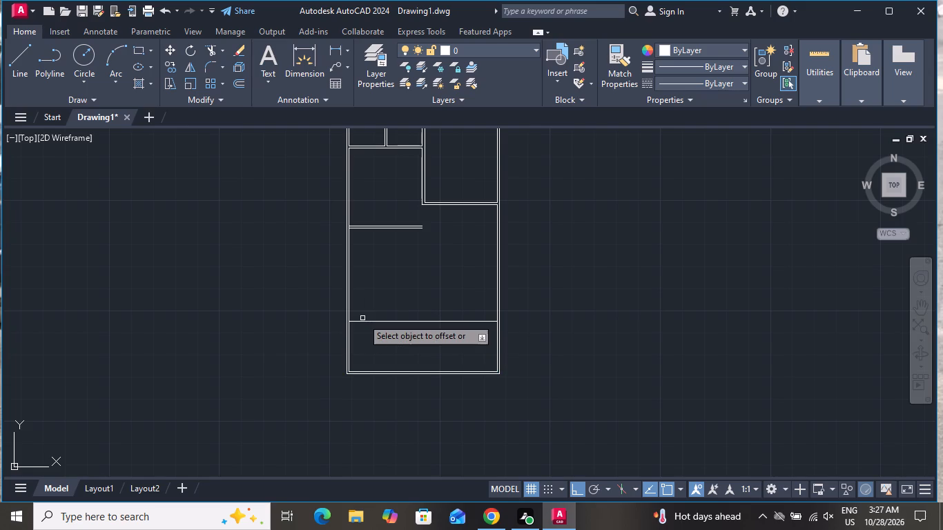
Offset the new line above the south wall 6" to the north to form a partition.
left_click(363, 320)
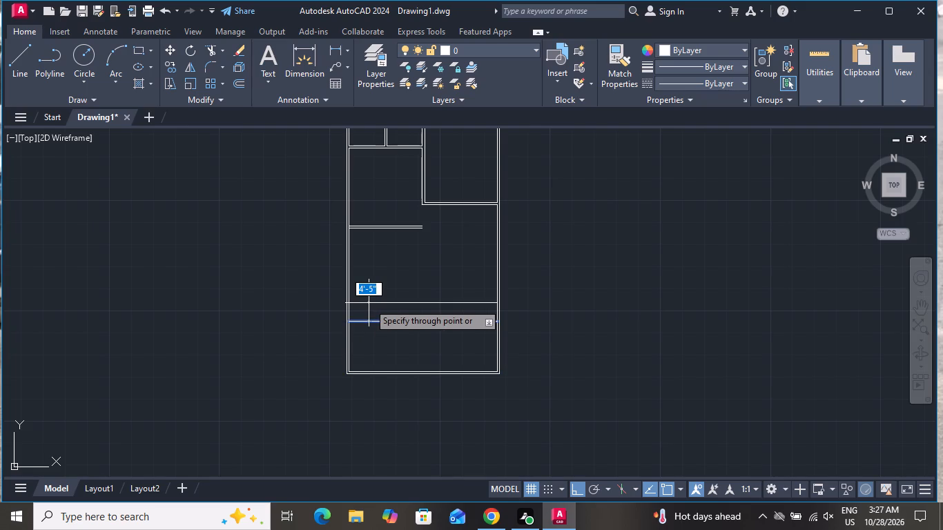
key("6")
key("shift+quotedbl")
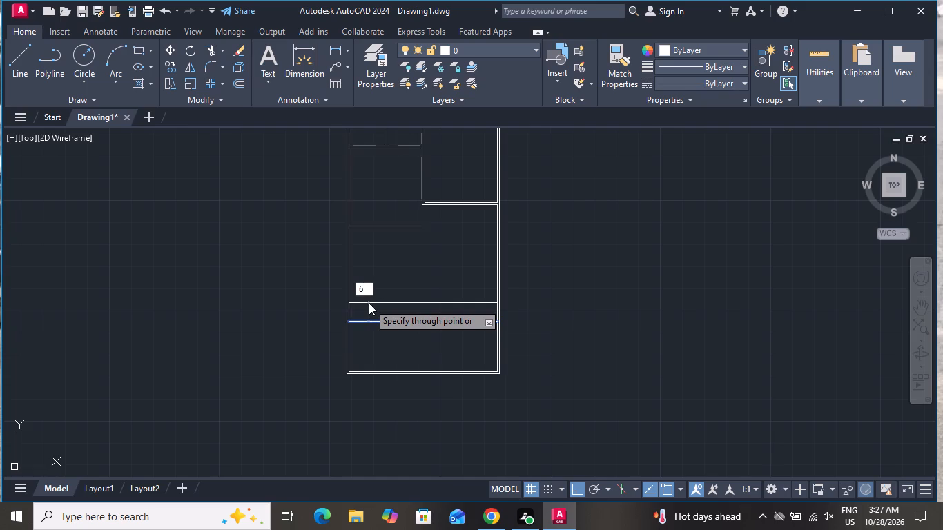
key("Return")
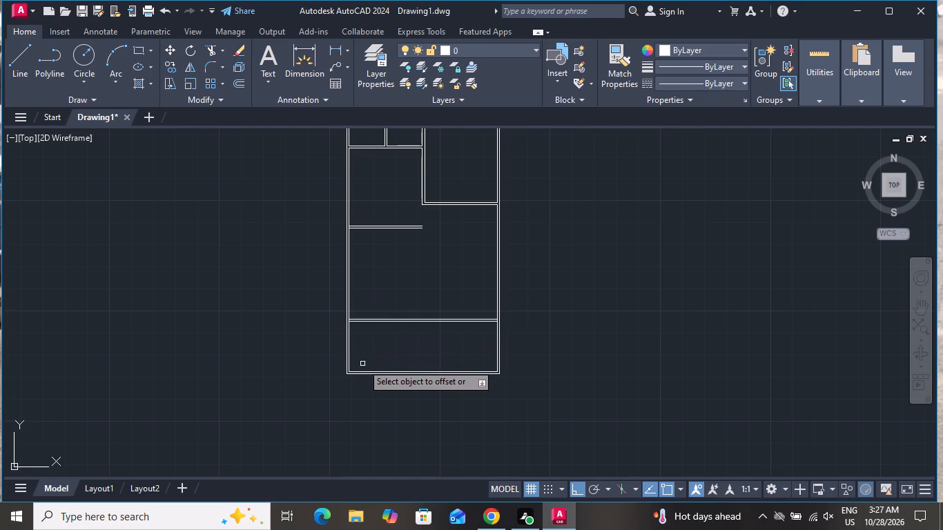
Offset the west wall's inner line 8'7" to the east.
scroll(359, 374, "up", 1)
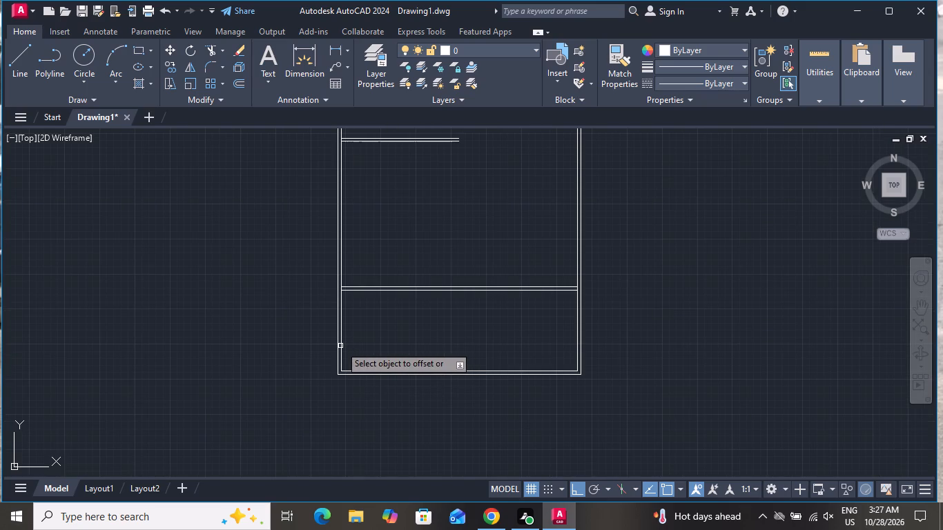
left_click(340, 346)
type("8'")
key("7")
key("shift+quotedbl")
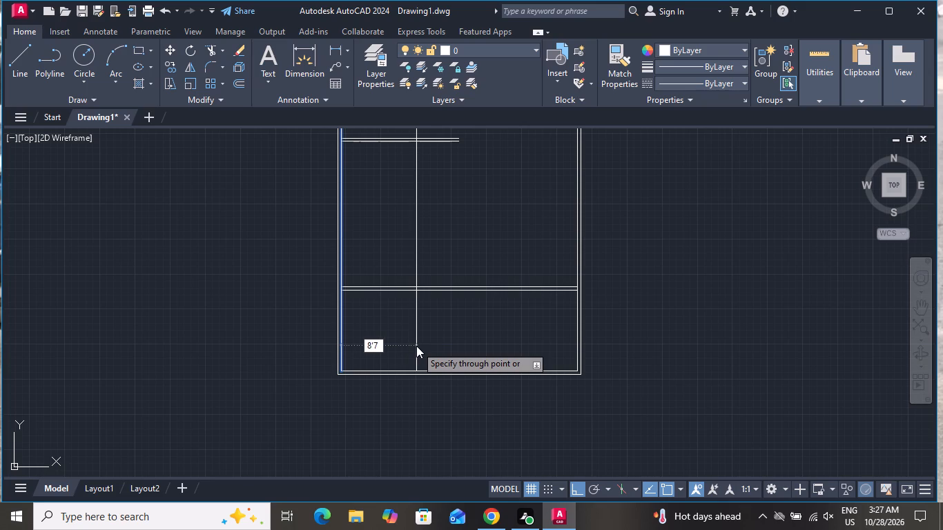
key("Return")
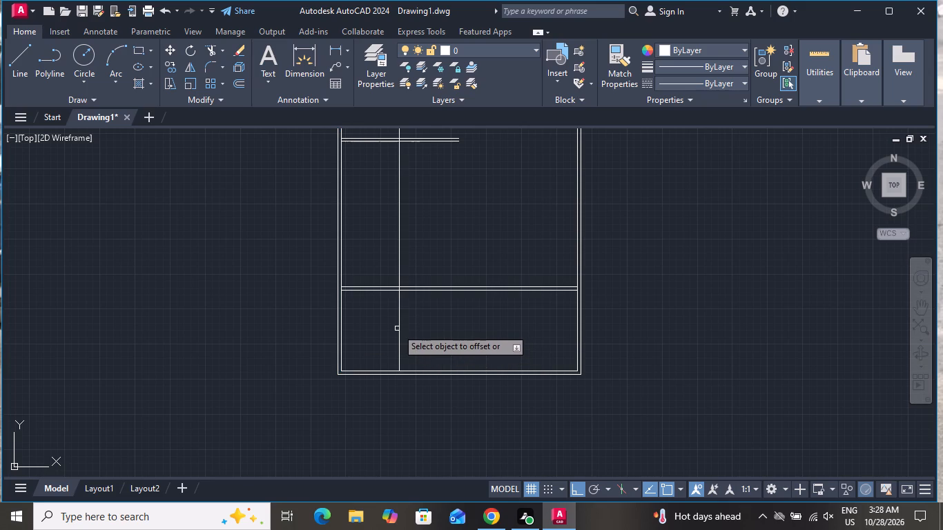
Offset the new vertical line 6" to the east to form the partition's thickness.
left_click(400, 325)
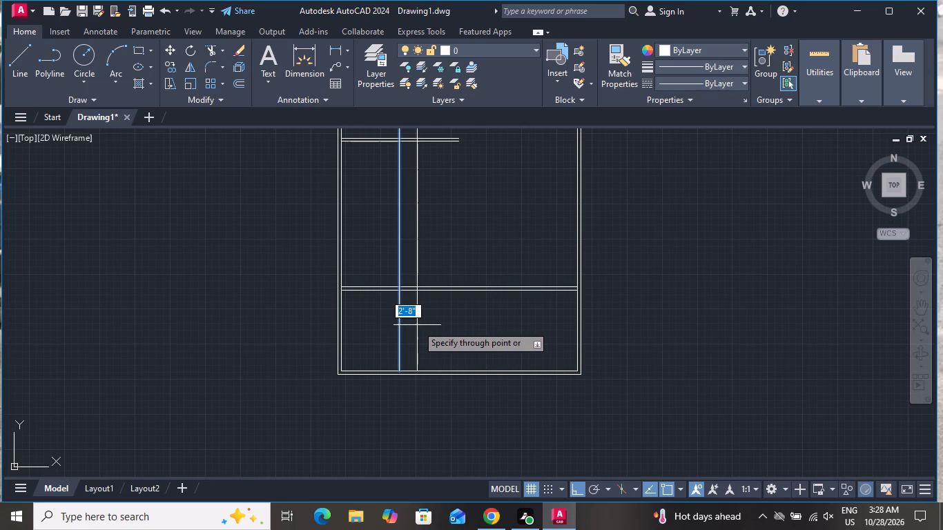
type("6\"")
key("Return")
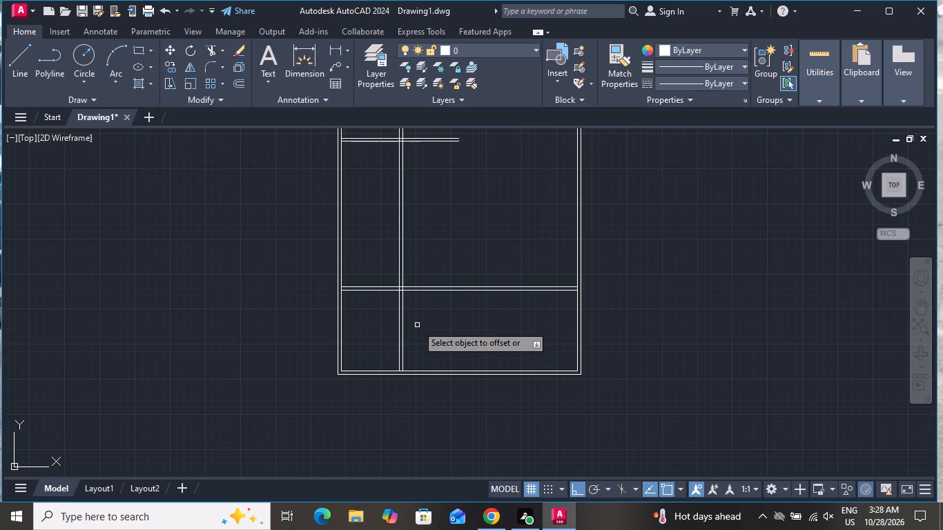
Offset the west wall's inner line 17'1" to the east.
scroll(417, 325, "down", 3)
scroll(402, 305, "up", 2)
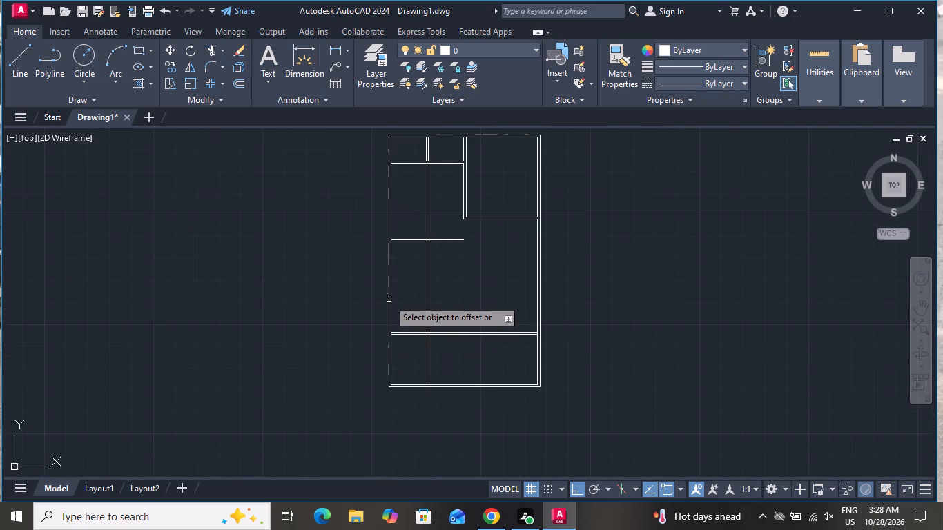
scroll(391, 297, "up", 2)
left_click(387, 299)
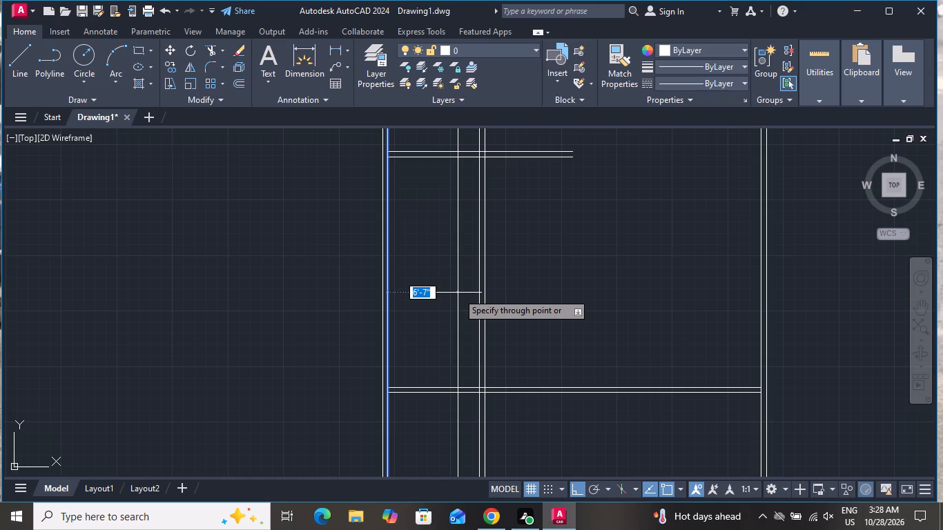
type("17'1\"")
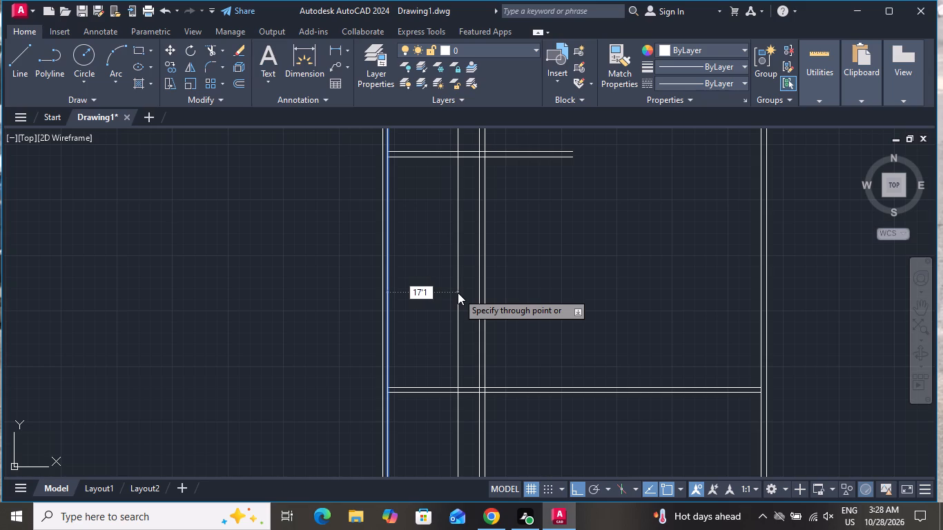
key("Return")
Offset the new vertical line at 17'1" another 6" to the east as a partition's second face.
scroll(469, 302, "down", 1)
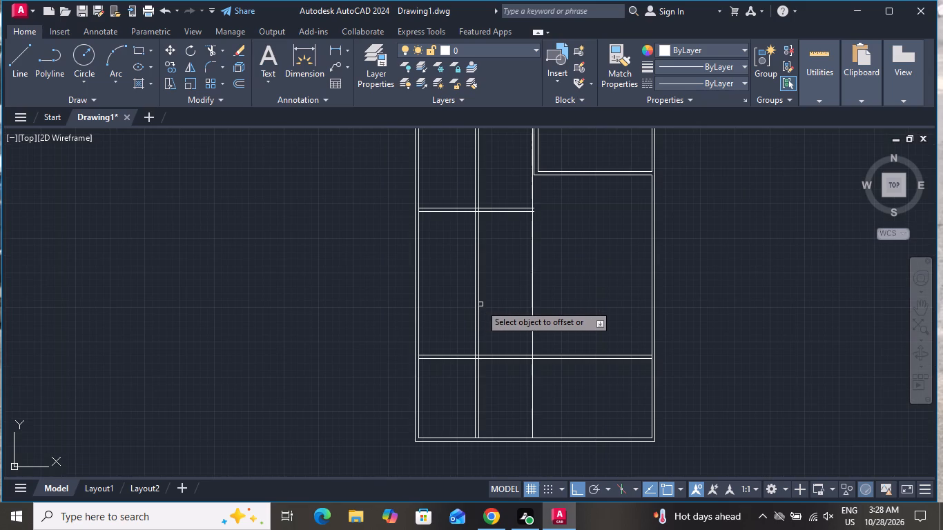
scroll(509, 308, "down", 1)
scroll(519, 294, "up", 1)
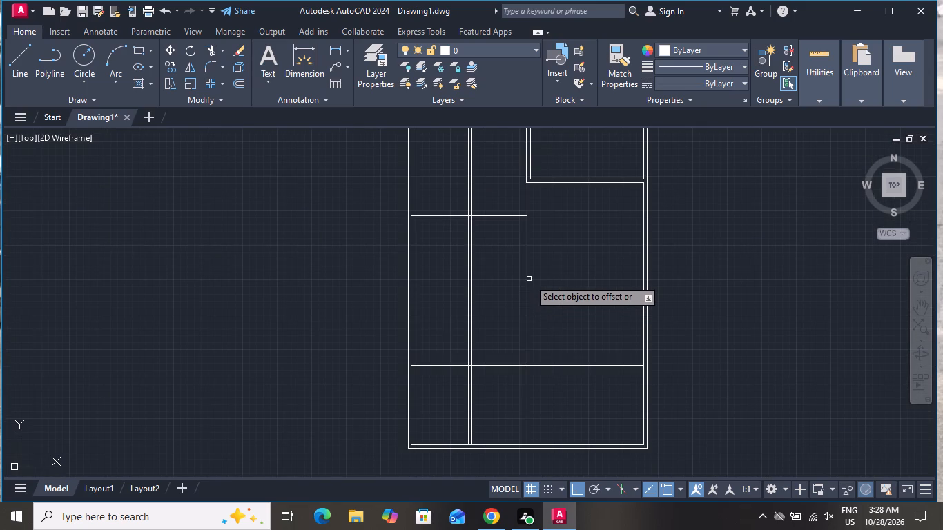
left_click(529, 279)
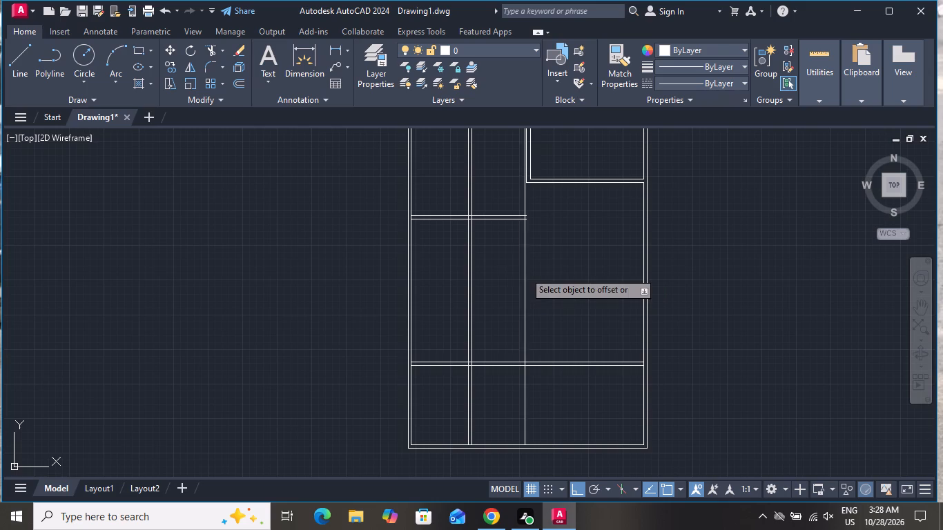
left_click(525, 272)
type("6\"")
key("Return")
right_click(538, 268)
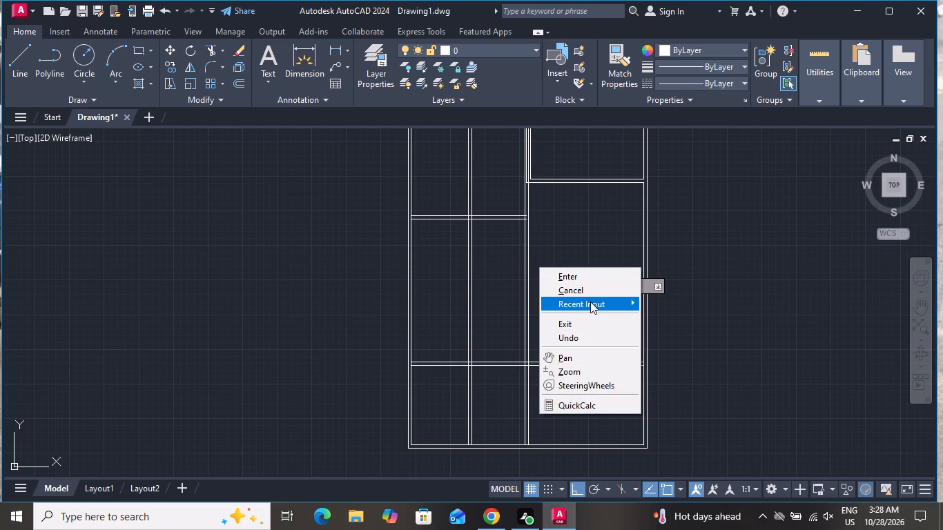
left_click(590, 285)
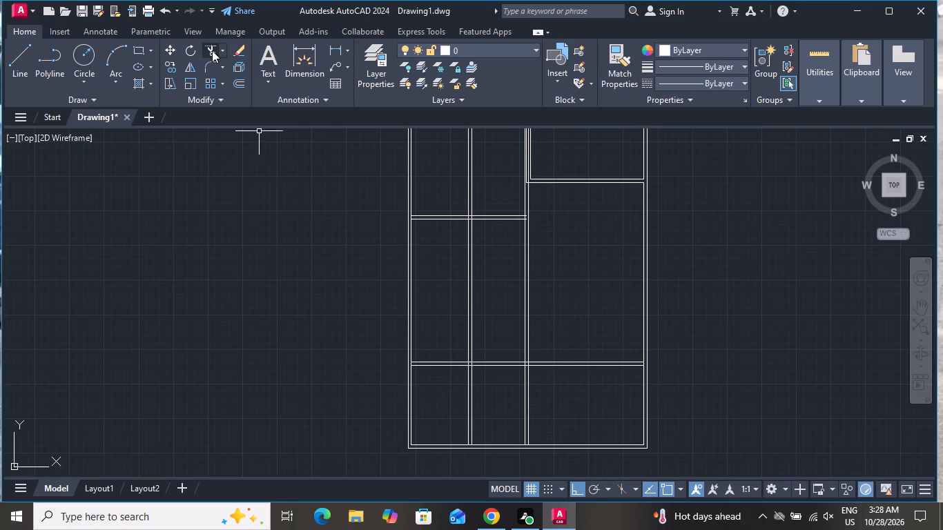
Trim both lines of the vertical partition 8'7" from the west wall out of the two western rooms above the south partition.
left_click(212, 50)
left_click(476, 290)
left_click(463, 294)
scroll(465, 302, "down", 1)
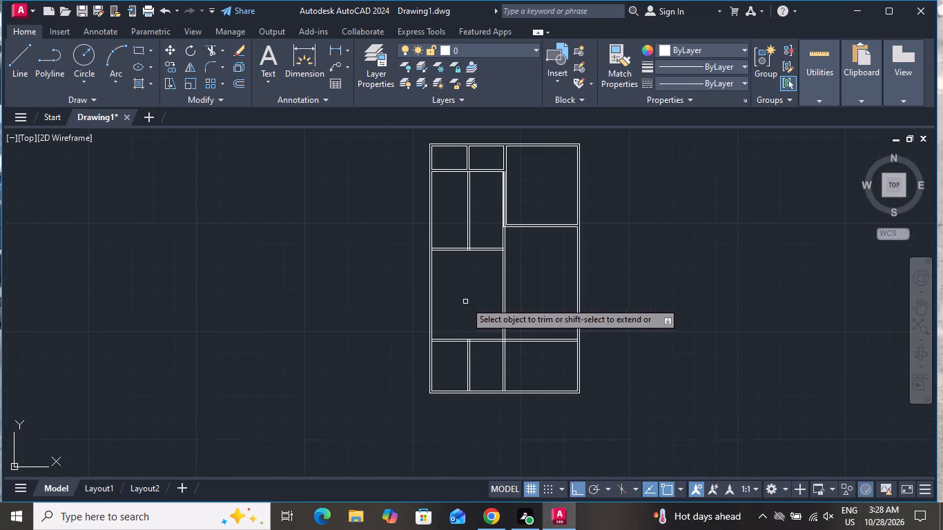
left_click(477, 197)
left_click(443, 222)
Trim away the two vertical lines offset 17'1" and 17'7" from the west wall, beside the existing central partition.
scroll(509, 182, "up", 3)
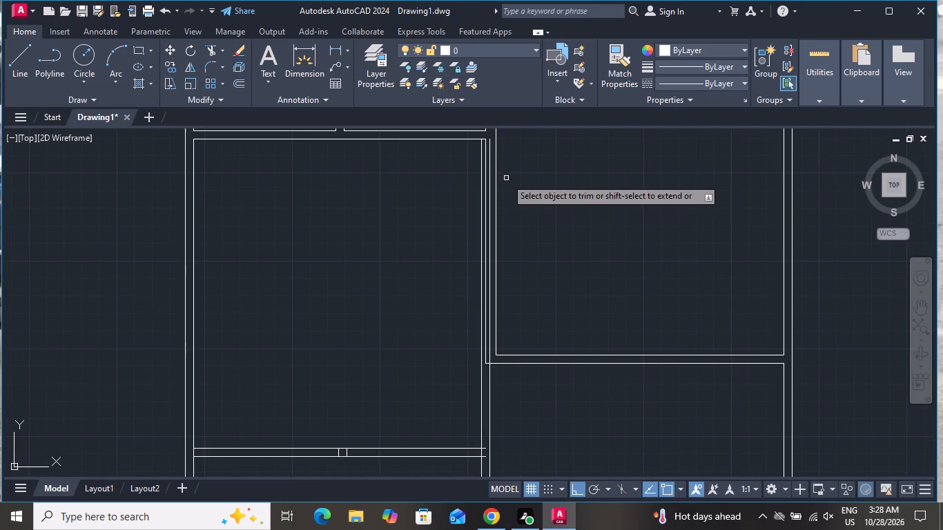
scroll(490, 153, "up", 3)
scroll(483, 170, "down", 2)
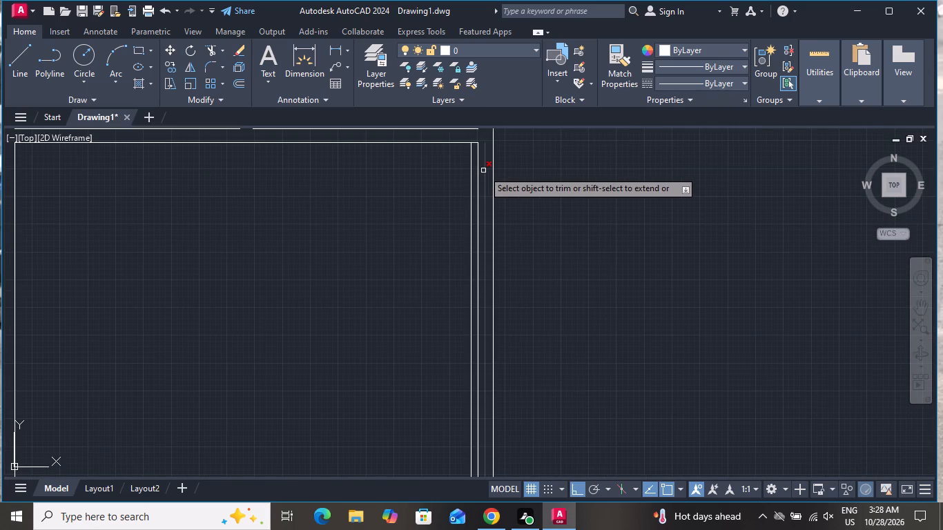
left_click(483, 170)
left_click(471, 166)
Trim the two short vertical stubs left inside the horizontal partition between the western rooms.
scroll(431, 186, "down", 4)
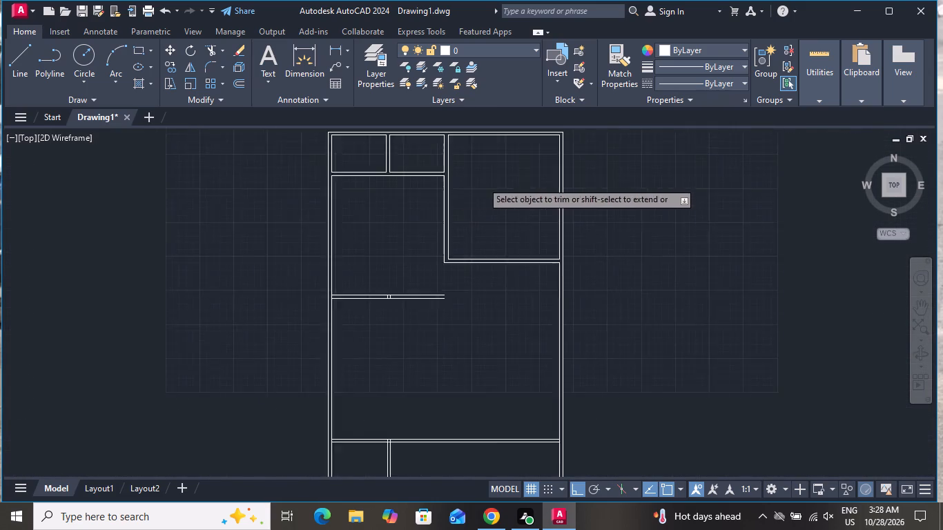
scroll(425, 252, "up", 4)
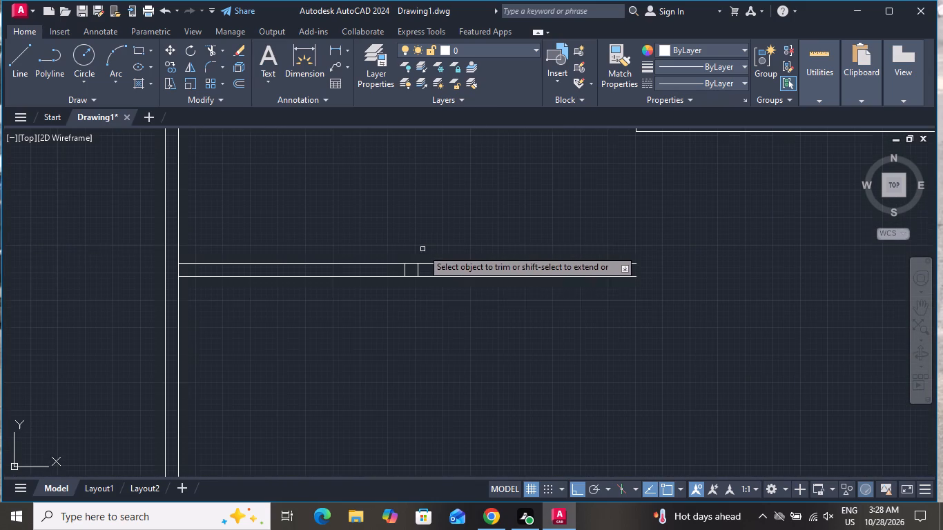
left_click(420, 268)
left_click(401, 271)
left_click(427, 271)
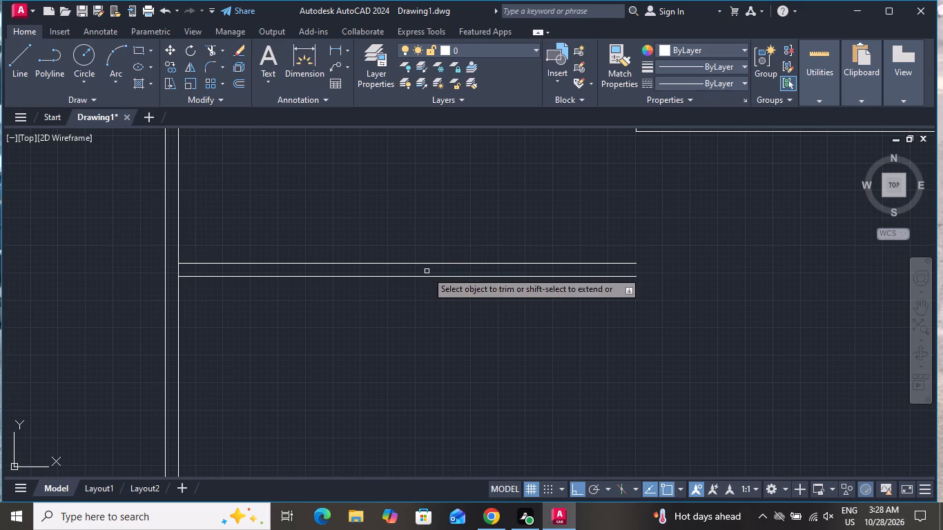
scroll(412, 206, "down", 2)
right_click(436, 199)
left_click(469, 222)
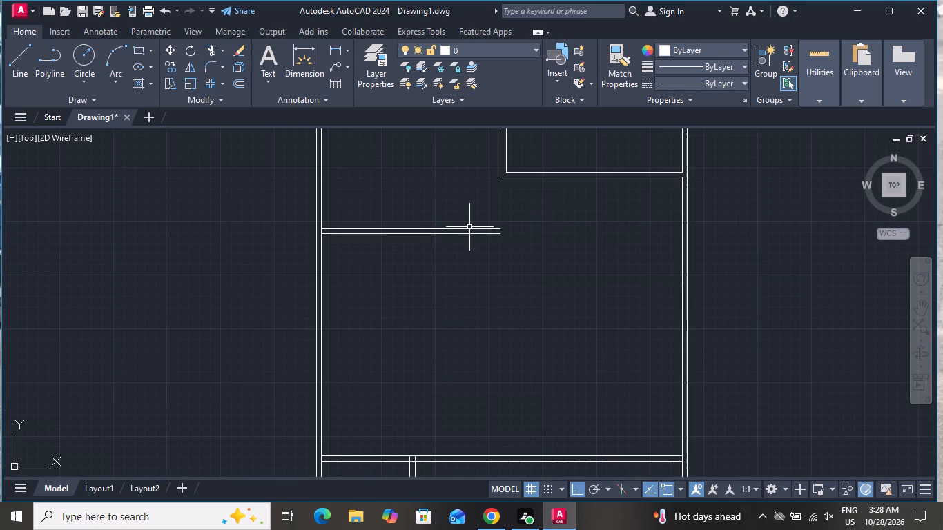
Extend the central vertical partition's west line through the western horizontal partition and its east line down to the south partition.
key("e")
key("x")
key("space")
key("space")
scroll(476, 289, "down", 3)
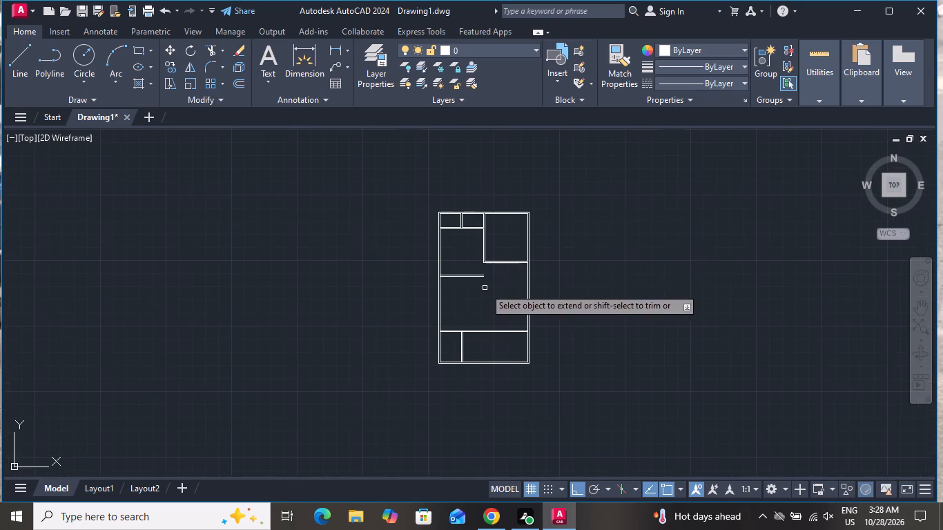
left_click(500, 231)
left_click(469, 257)
left_click(496, 244)
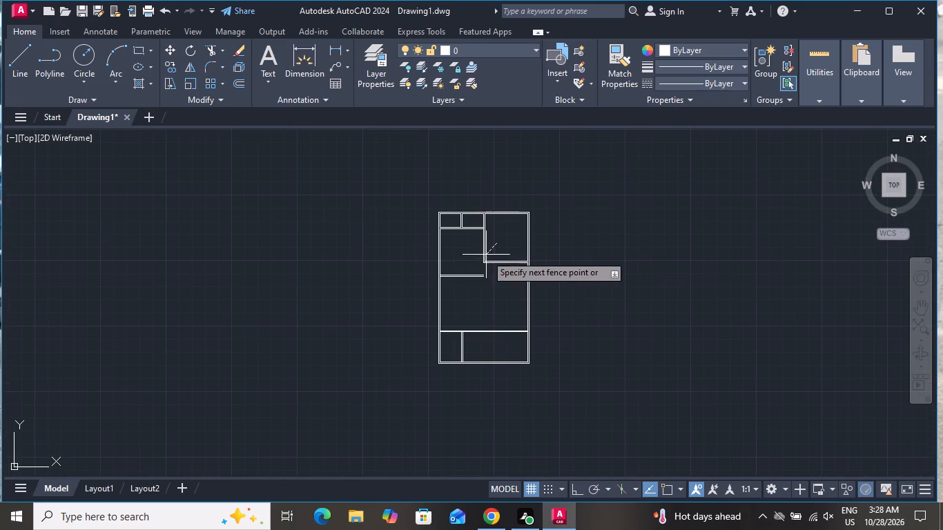
left_click(466, 260)
scroll(476, 277, "up", 4)
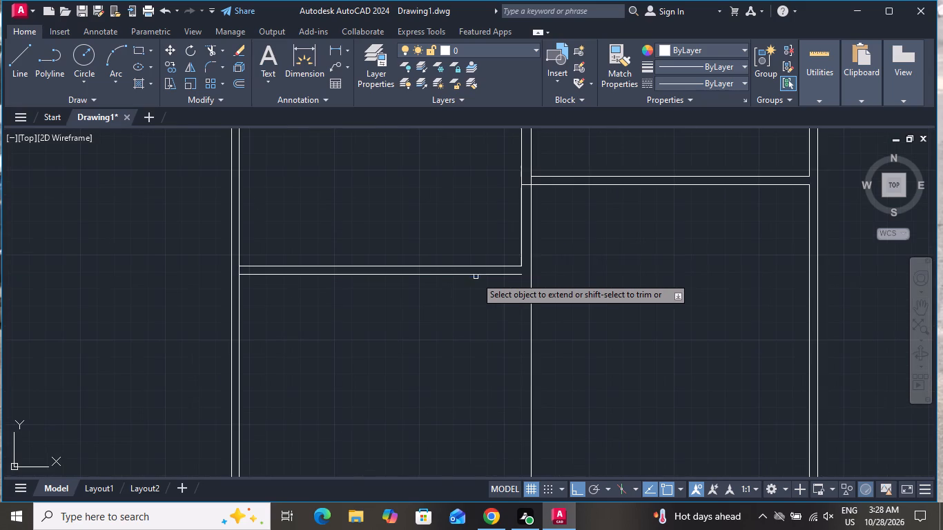
left_click(516, 240)
left_click(529, 254)
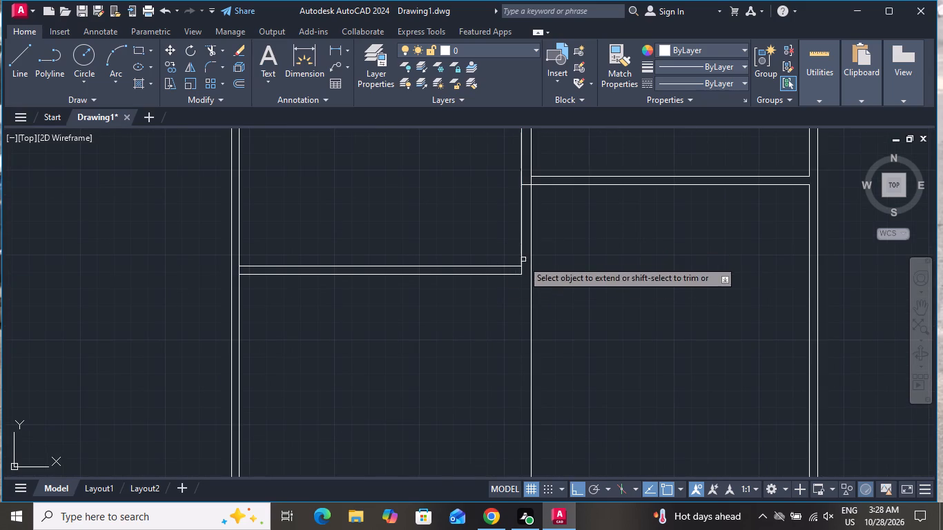
Extend the central vertical partition's west line further down to the south partition.
scroll(524, 272, "down", 3)
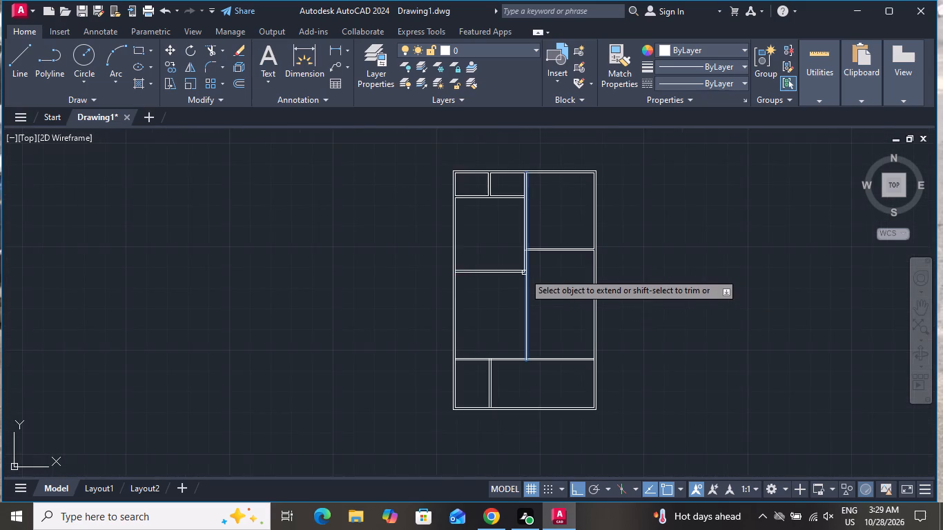
scroll(524, 273, "up", 4)
scroll(517, 229, "down", 3)
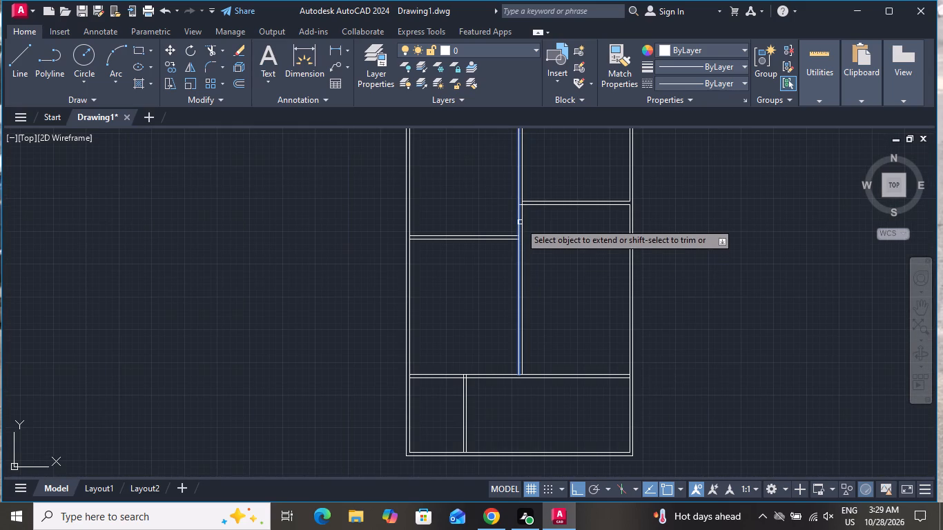
left_click(520, 222)
left_click(543, 317)
left_click(486, 331)
scroll(507, 307, "down", 1)
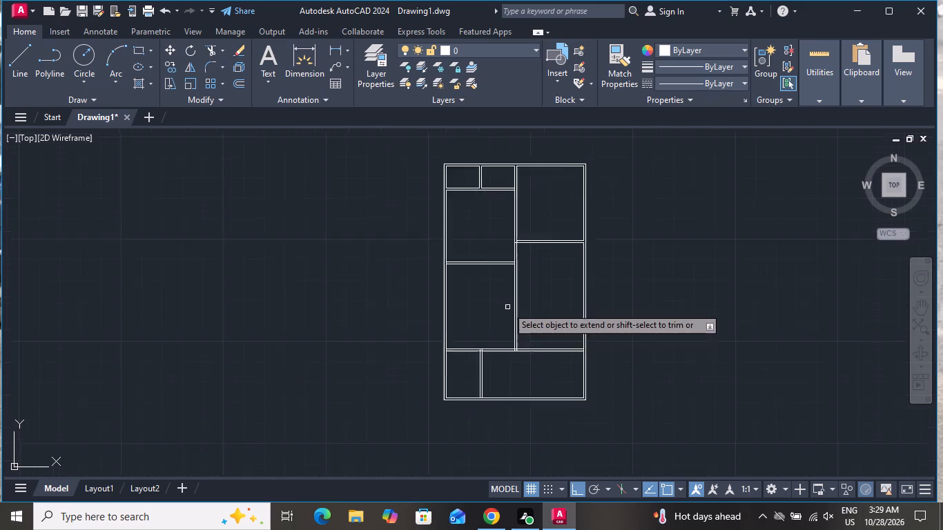
scroll(507, 307, "down", 1)
right_click(534, 302)
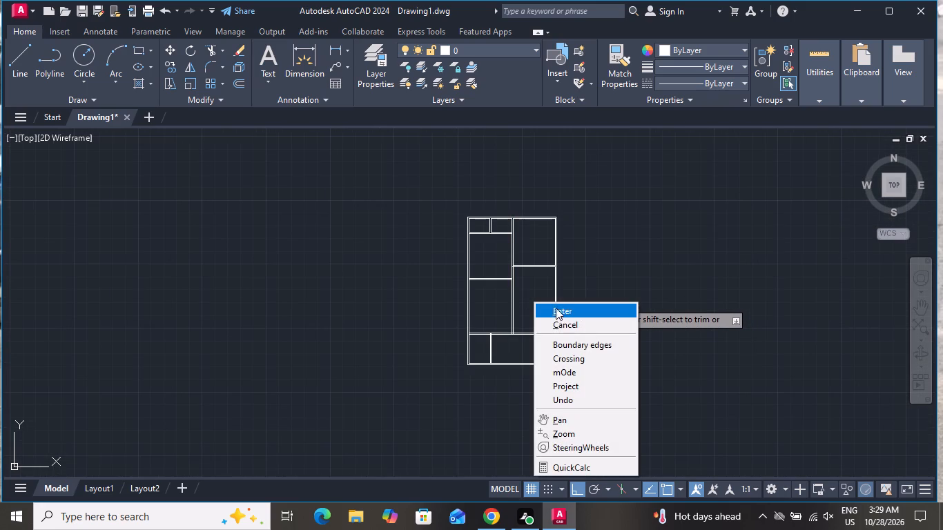
left_click(560, 319)
Offset the lower line of the northeast room's south partition 12'0" to the south.
key("o")
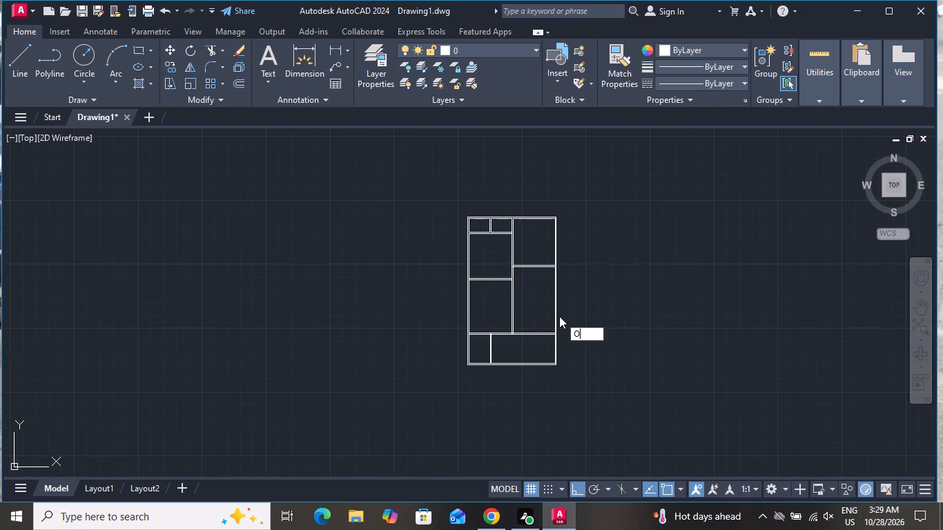
key("space")
key("t")
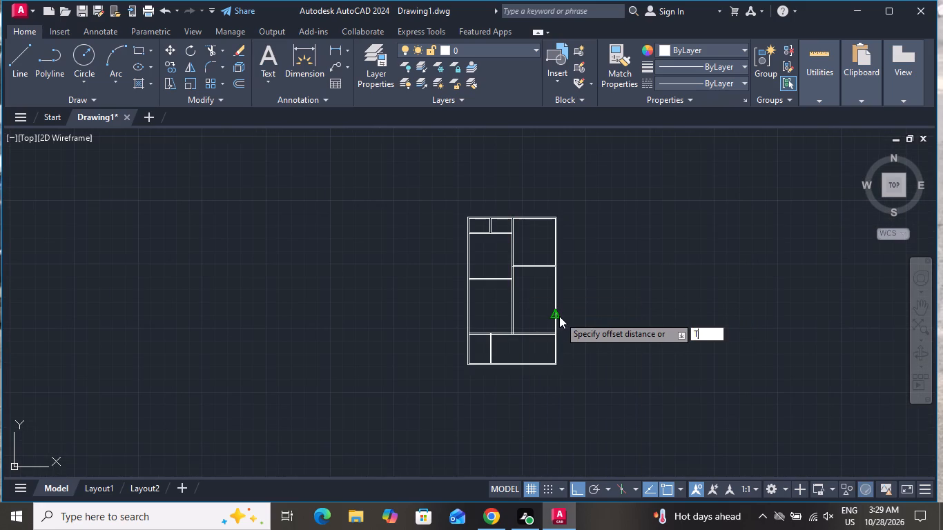
key("space")
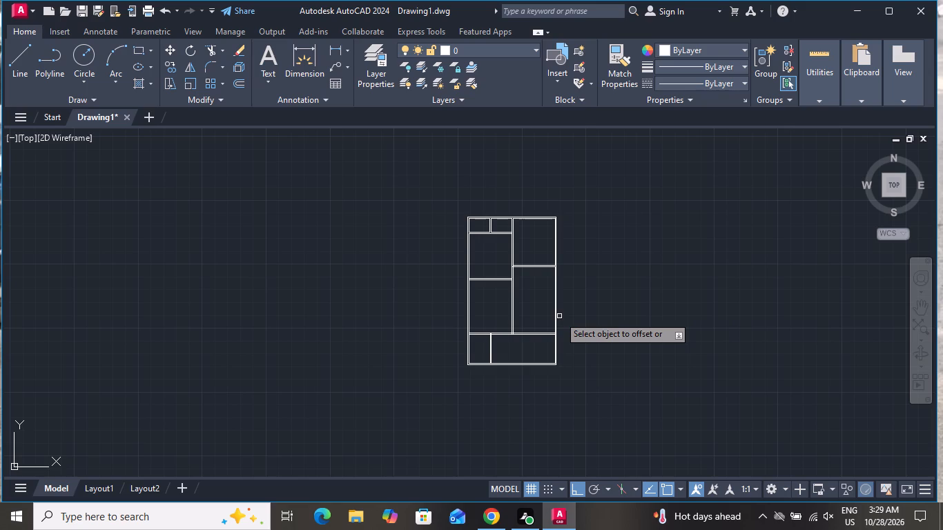
scroll(532, 261, "up", 1)
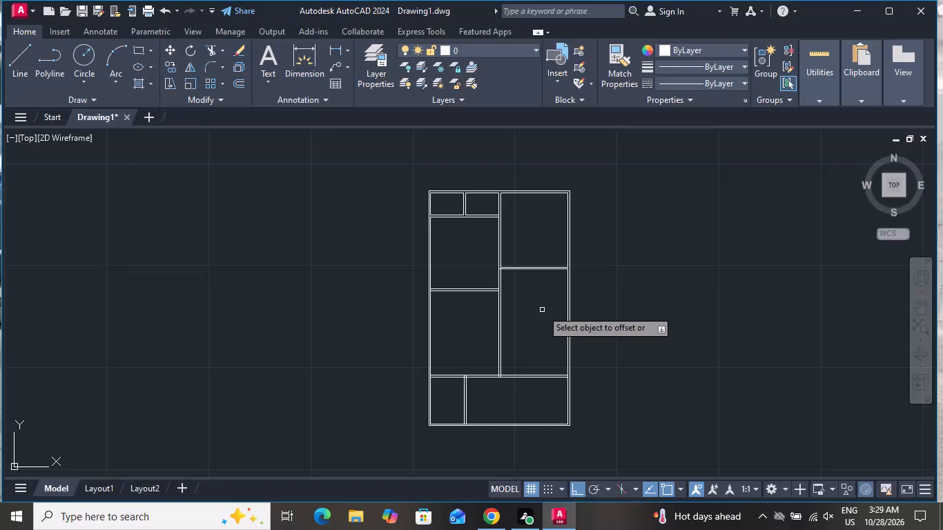
scroll(540, 305, "up", 2)
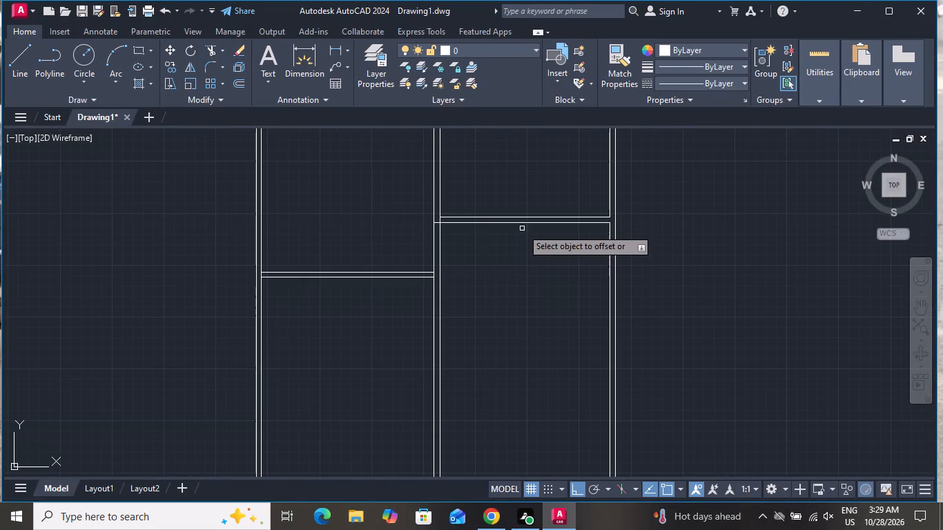
left_click(524, 224)
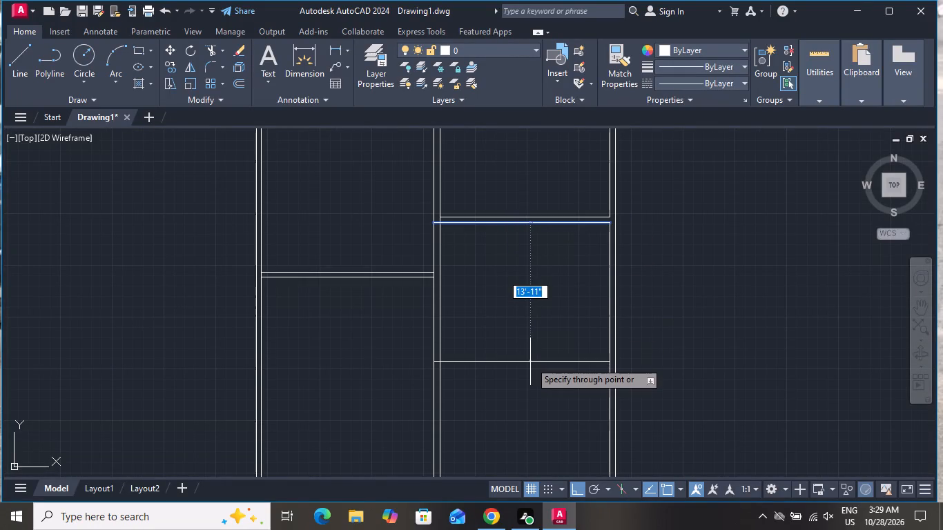
type("12'")
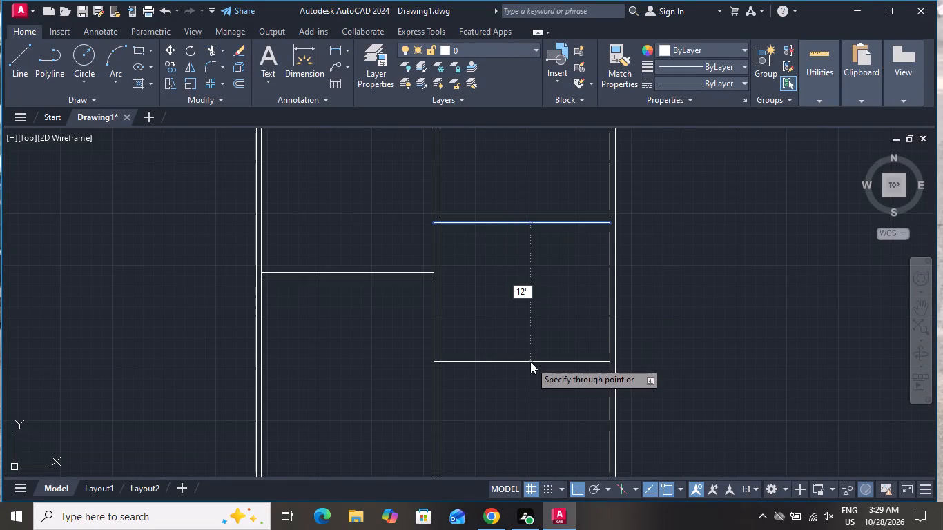
type("0\"")
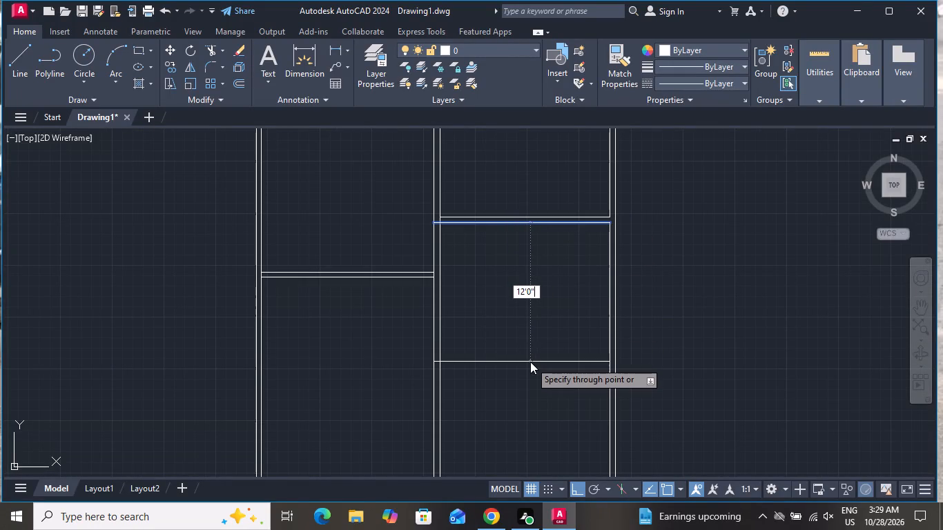
key("Return")
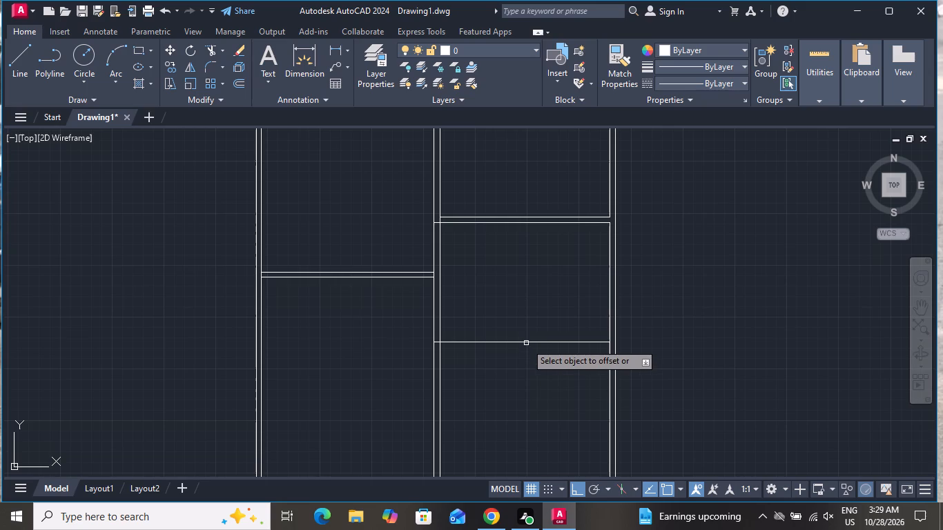
Offset the new horizontal line 6" to the south to form the partition's thickness.
left_click(526, 343)
type("6\"")
key("Return")
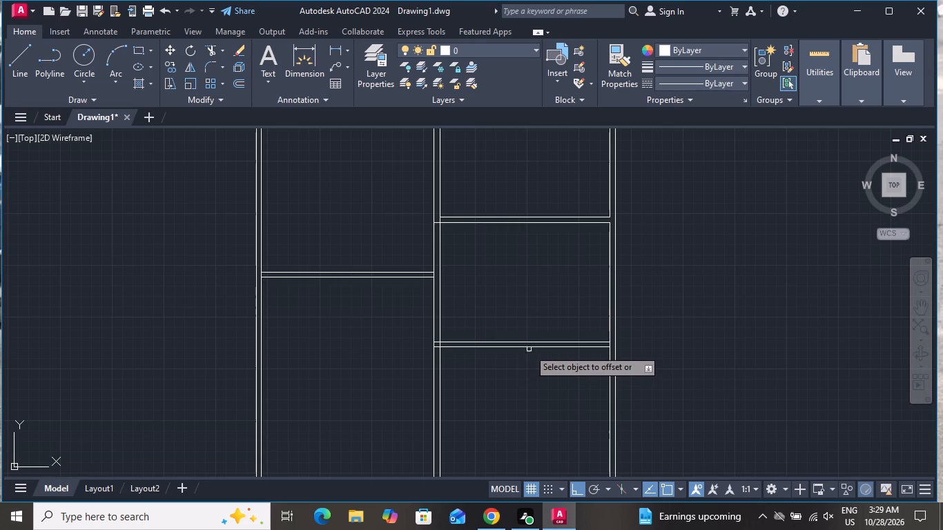
Offset the lower line of the new eastern partition 15'6" to the south.
left_click(529, 346)
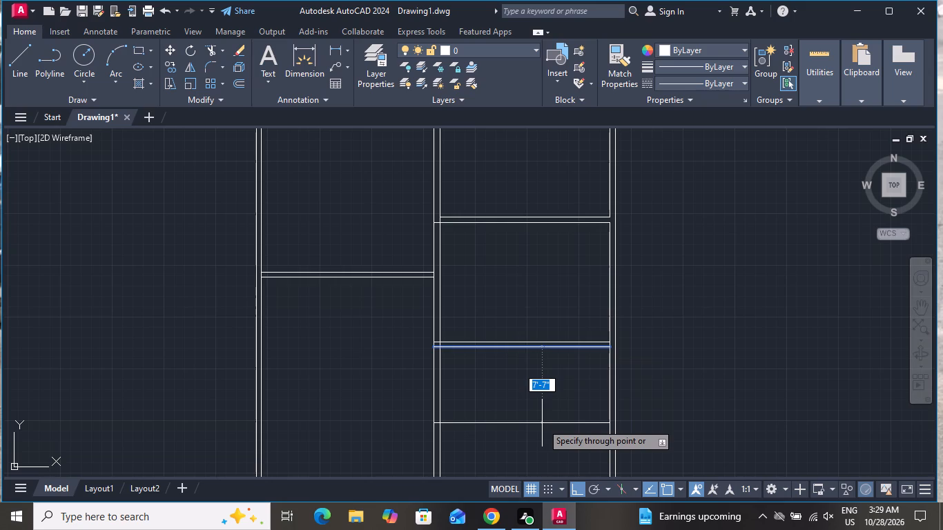
type("15'6\"")
key("Return")
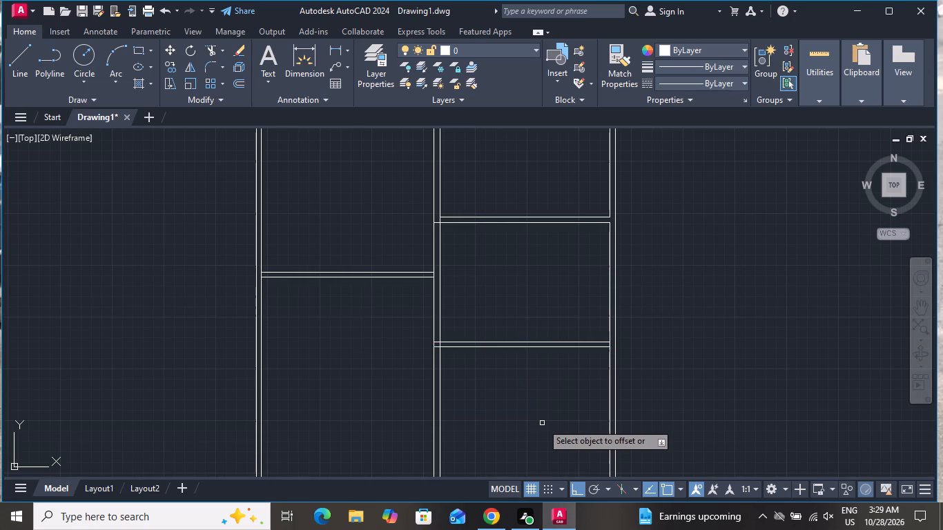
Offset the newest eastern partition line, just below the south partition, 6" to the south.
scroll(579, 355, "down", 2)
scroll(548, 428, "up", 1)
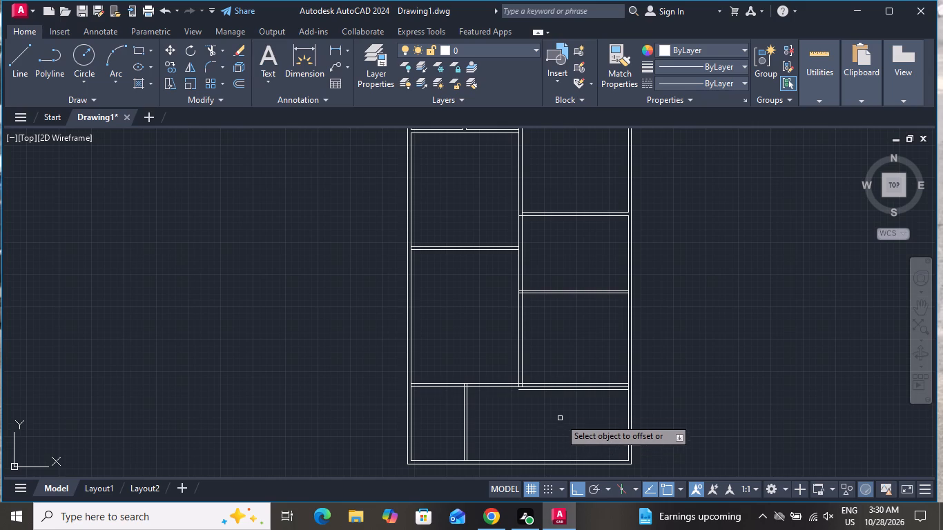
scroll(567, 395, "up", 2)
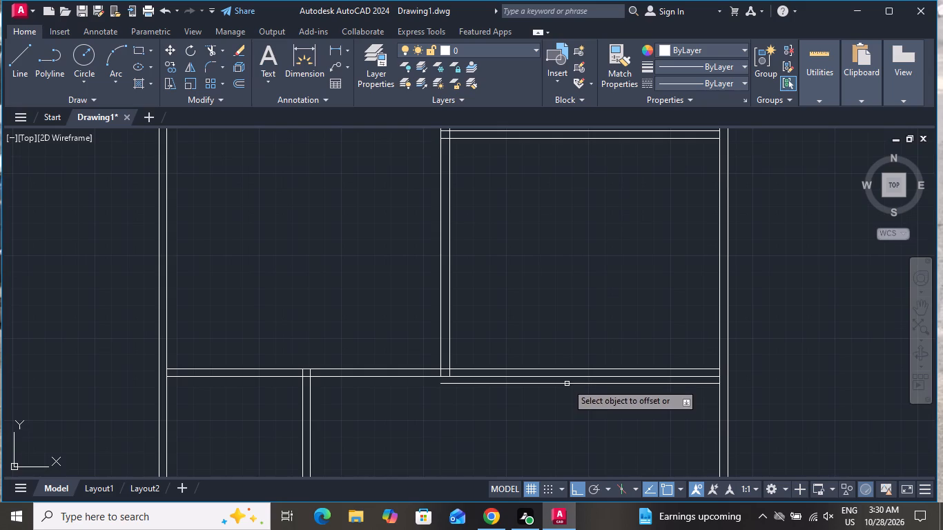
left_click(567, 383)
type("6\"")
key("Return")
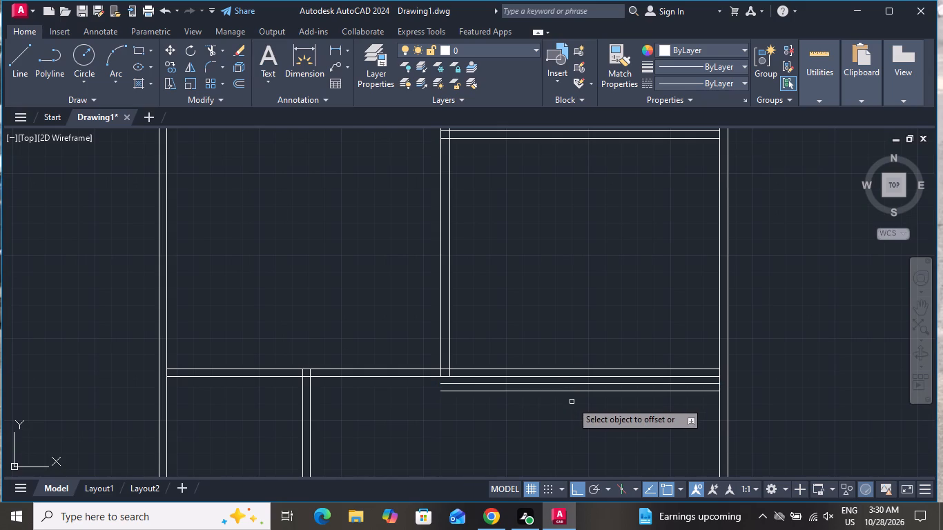
Offset the inner line of the south outer wall 4' to the north.
scroll(578, 391, "down", 3)
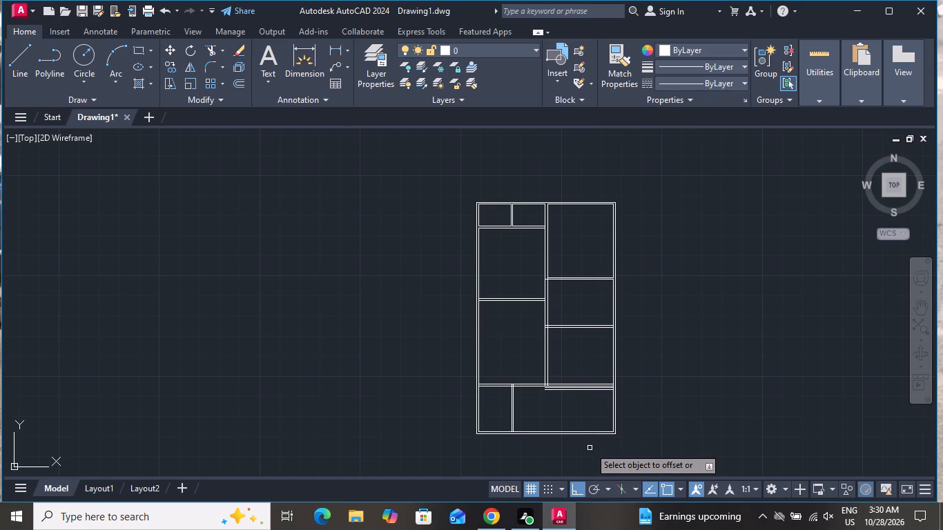
scroll(590, 443, "up", 2)
left_click(590, 415)
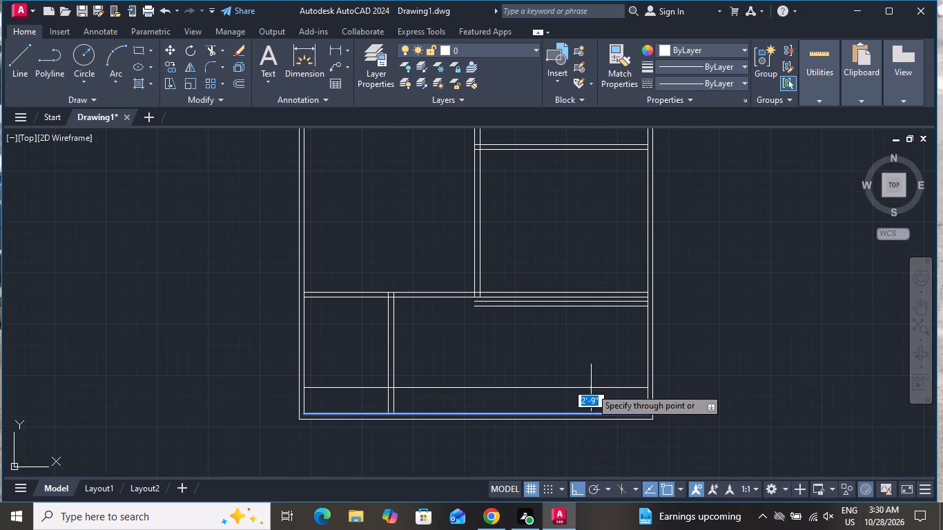
type("4'")
key("Return")
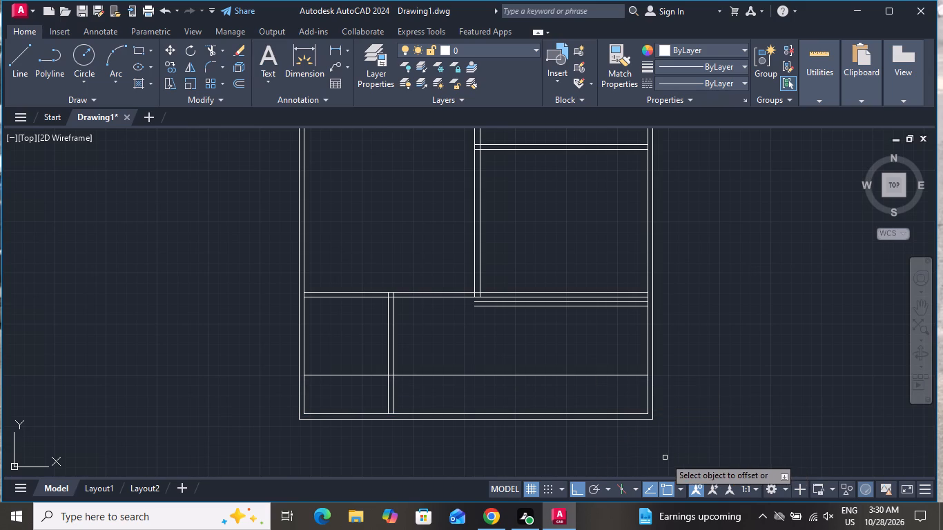
Offset the new horizontal line near the south wall 6" to the north to form the partition's thickness.
left_click(606, 374)
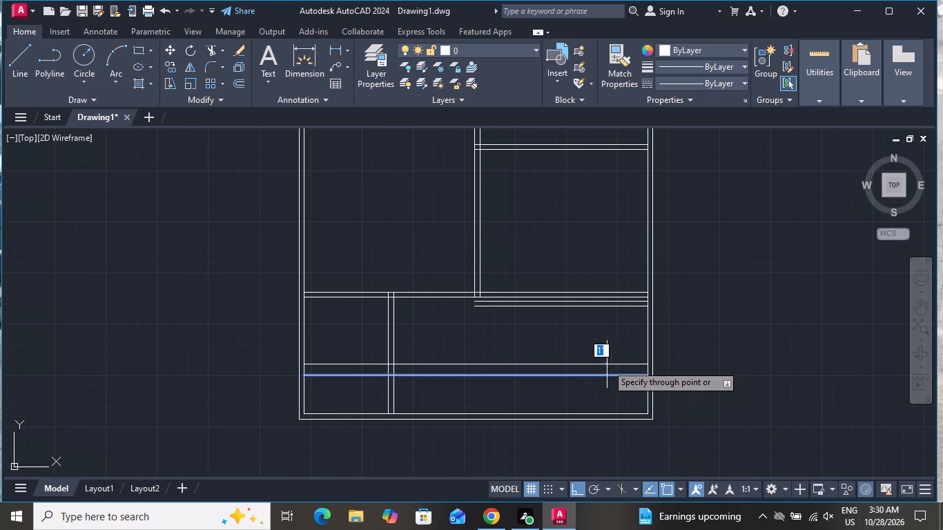
key("6")
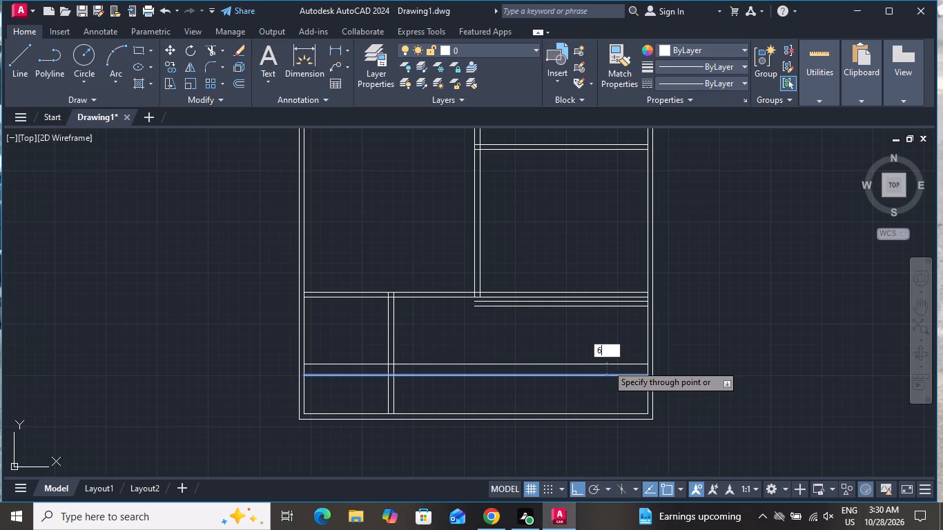
key("shift+quotedbl")
key("Return")
right_click(607, 364)
left_click(607, 364)
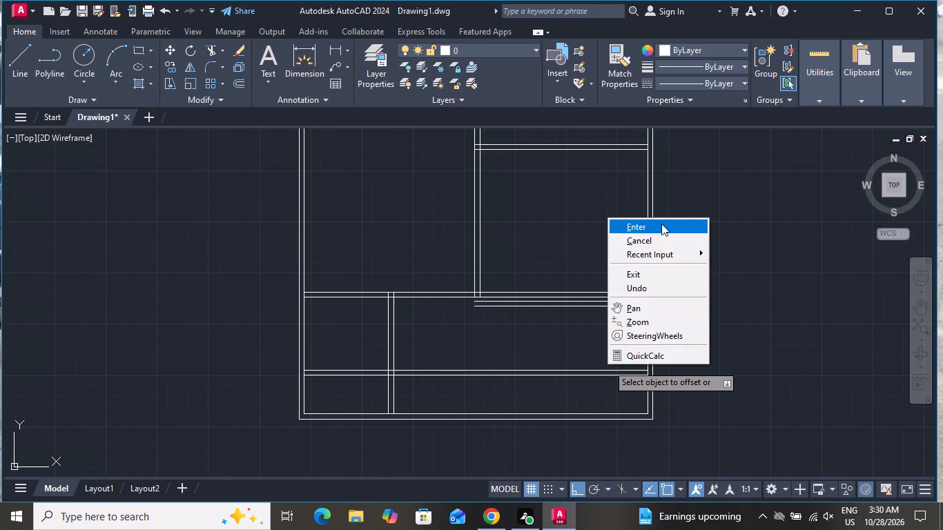
left_click(663, 233)
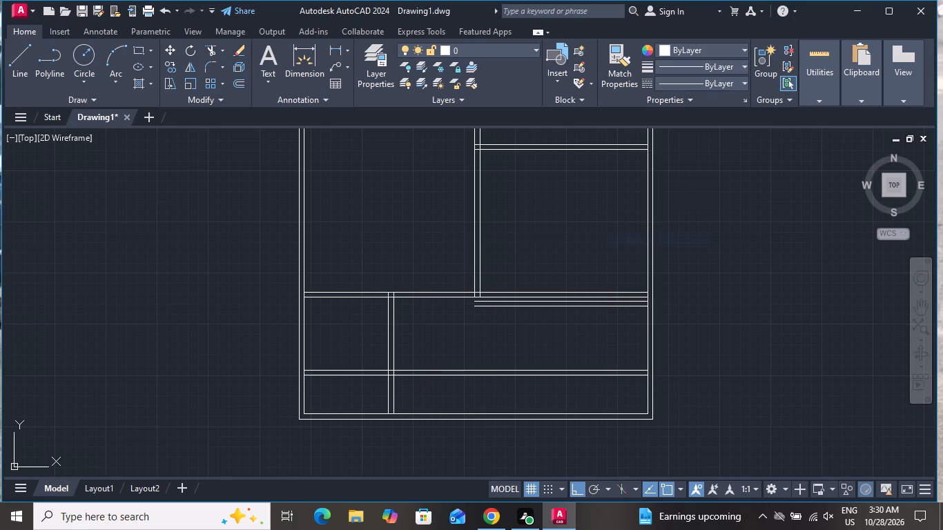
Trim the new southern partition's two lines where they cross the southwest room, west of the short vertical partition.
left_click(213, 50)
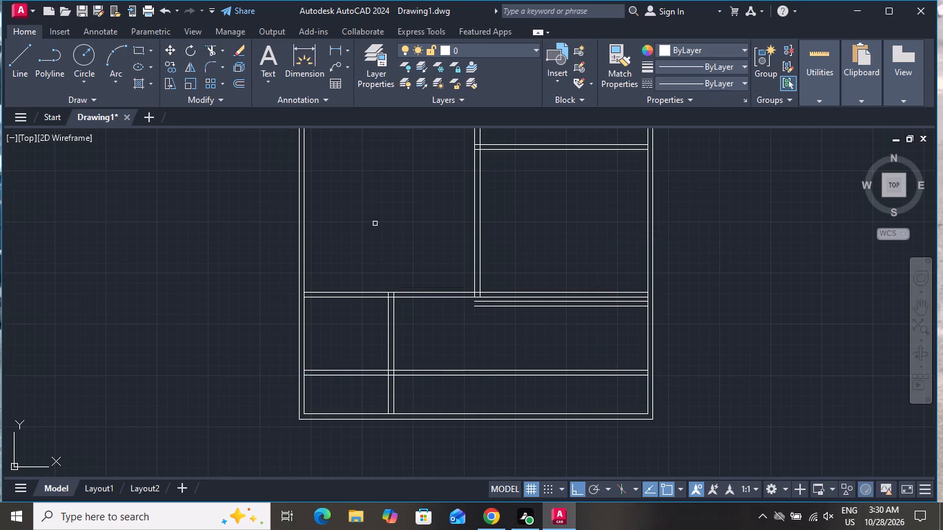
scroll(430, 320, "down", 2)
scroll(402, 333, "up", 2)
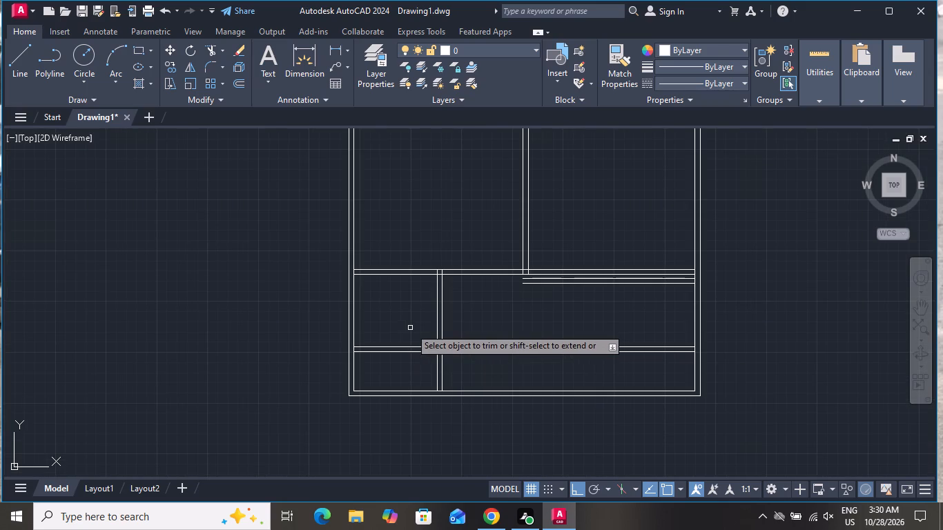
left_click(410, 328)
left_click(405, 363)
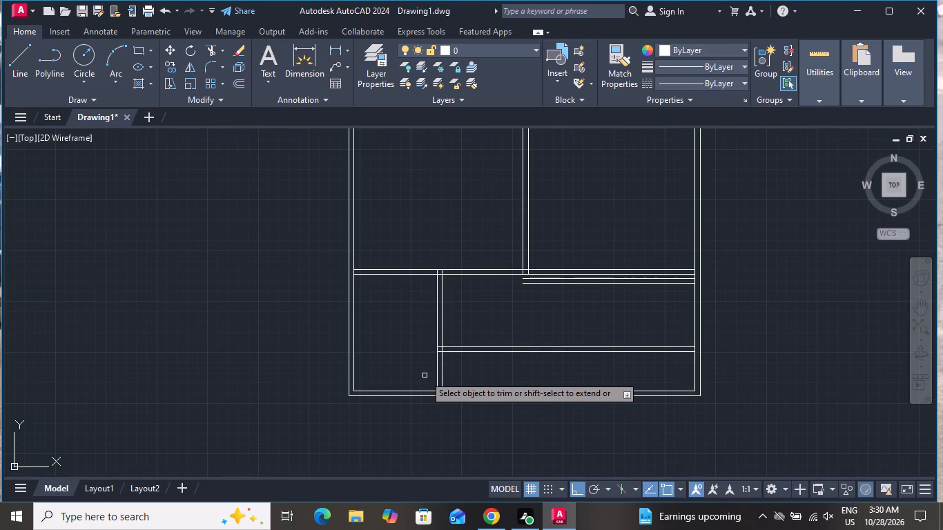
Trim away both lines of the full-width south partition east of the central vertical partition.
scroll(561, 268, "up", 2)
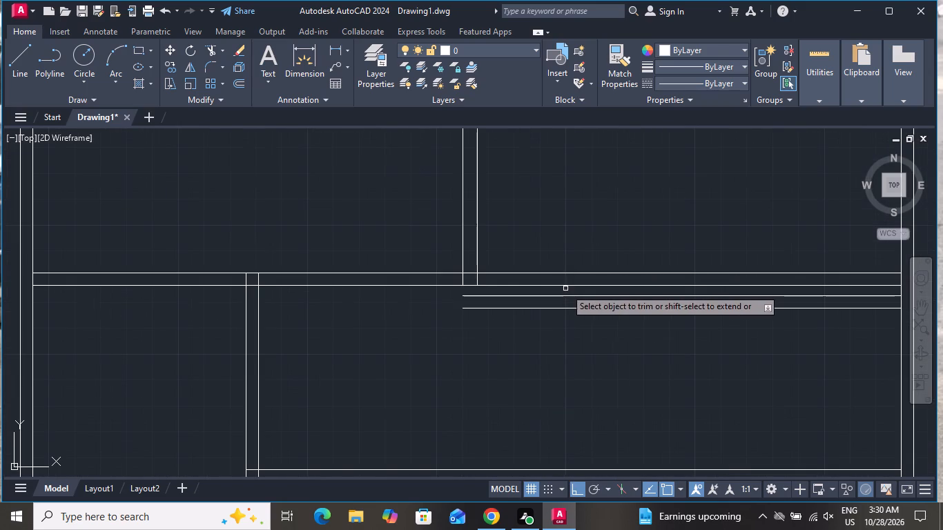
left_click(565, 288)
left_click(571, 247)
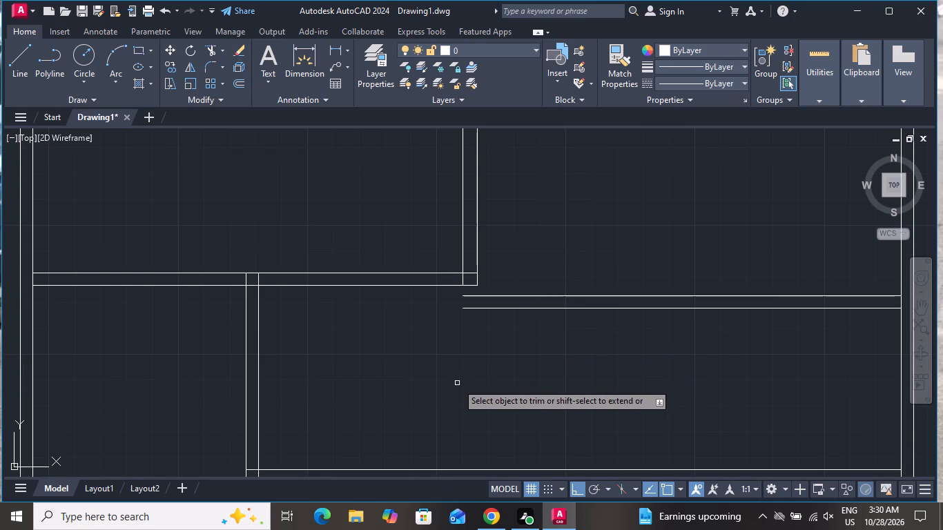
scroll(456, 346, "down", 3)
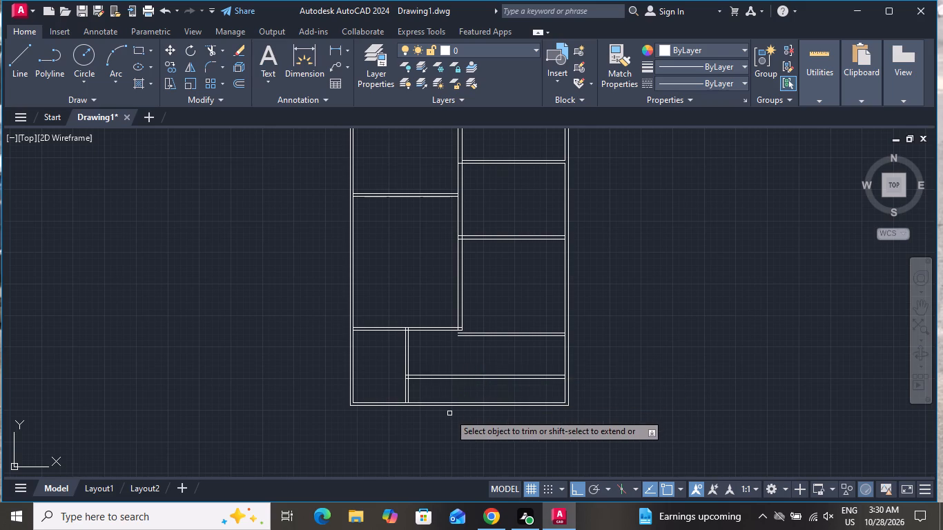
scroll(469, 354, "up", 1)
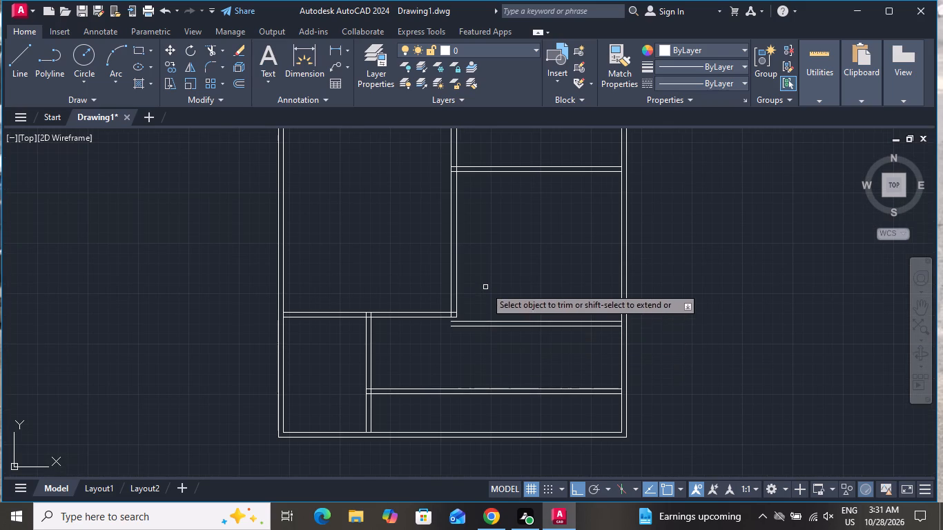
right_click(485, 286)
left_click(505, 304)
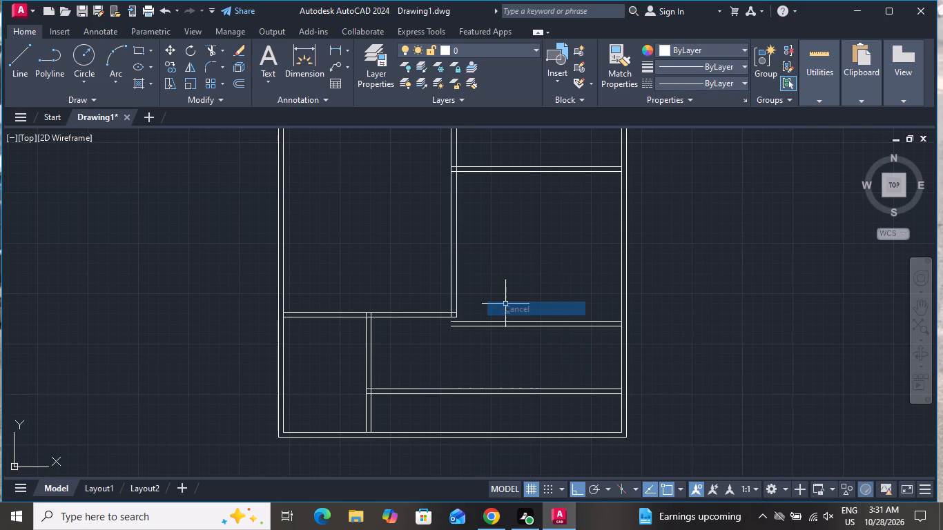
Extend both lines of the central vertical partition down to the new partition near the south wall.
type("EX")
key("space")
key("space")
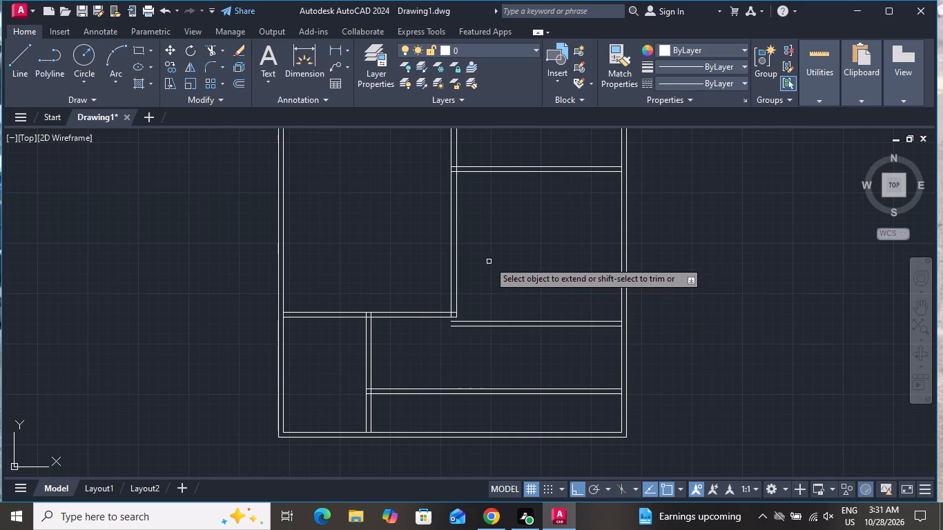
left_click(483, 253)
left_click(431, 284)
left_click_drag(491, 261, 478, 275)
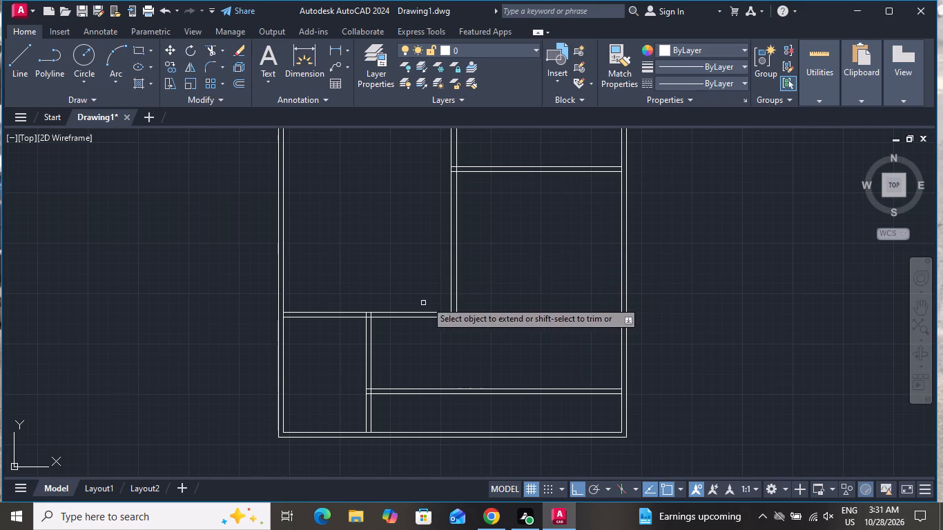
left_click_drag(509, 281, 498, 283)
left_click(412, 291)
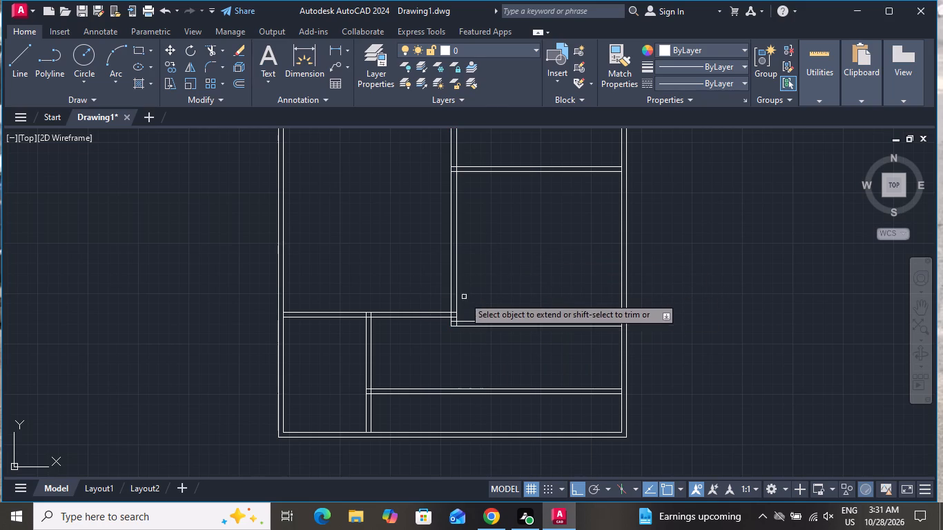
left_click(464, 297)
left_click(414, 298)
left_click(471, 343)
left_click(429, 353)
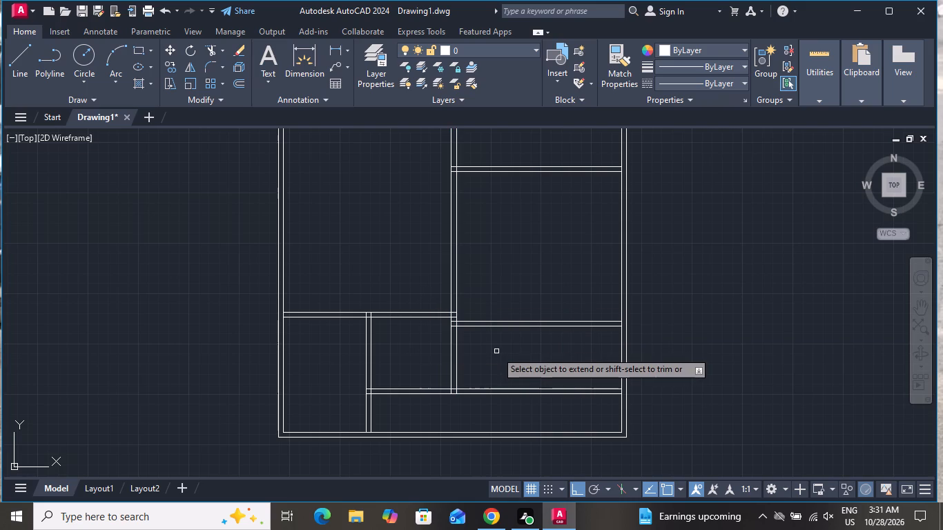
right_click(496, 351)
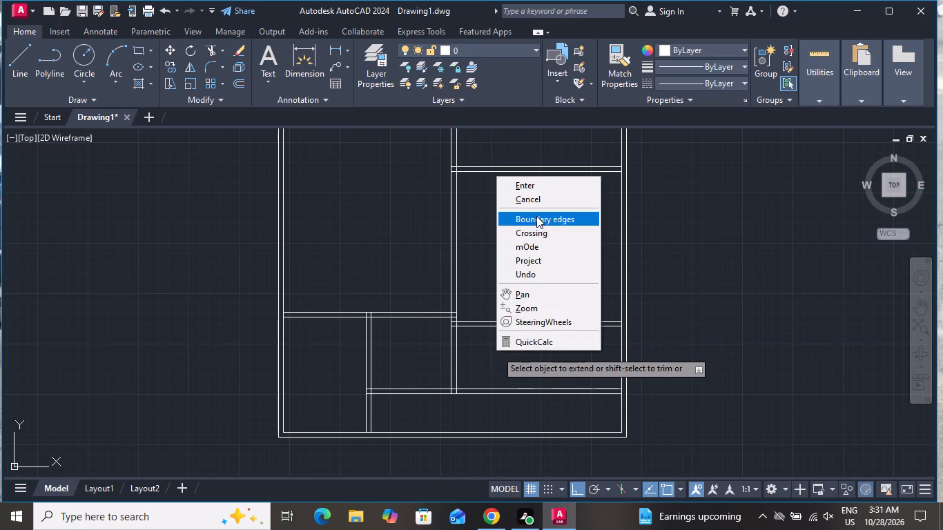
left_click(539, 202)
Trim away the double partition lines across the southeast room and the horizontal stubs left inside the central partition.
left_click(211, 55)
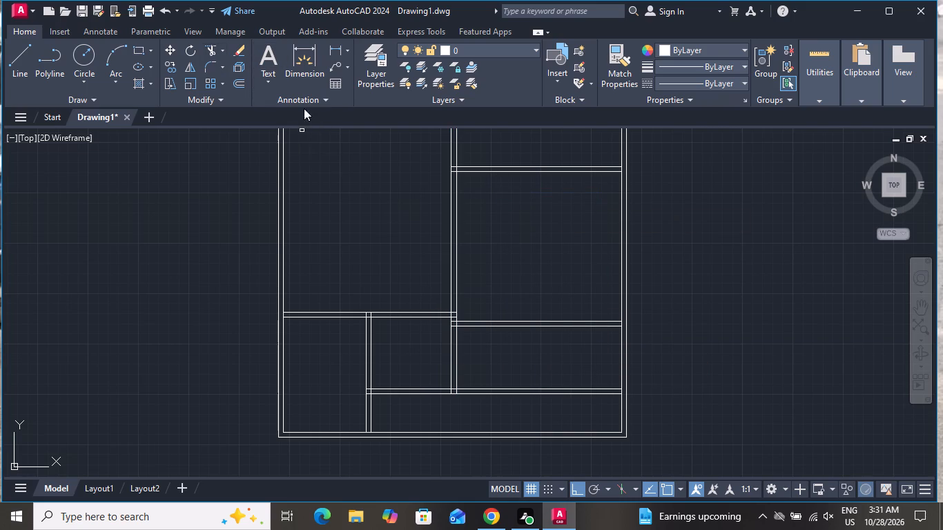
left_click(538, 277)
left_click(529, 351)
scroll(434, 319, "up", 2)
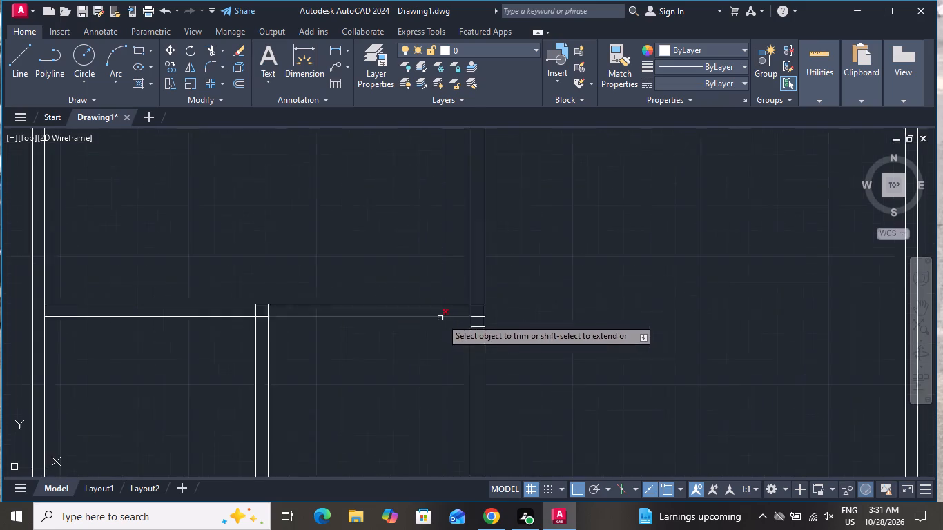
scroll(441, 318, "up", 1)
left_click(495, 281)
left_click(500, 384)
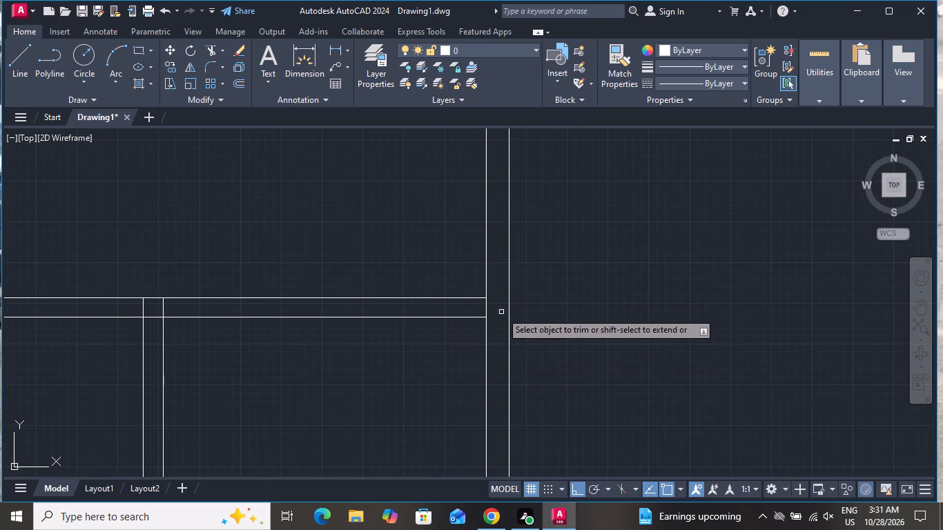
Trim the overlapping segments where the southwest horizontal partition meets the central partition, the short vertical partition and the west wall.
left_click(501, 312)
left_click(472, 311)
scroll(574, 311, "down", 2)
scroll(392, 313, "up", 2)
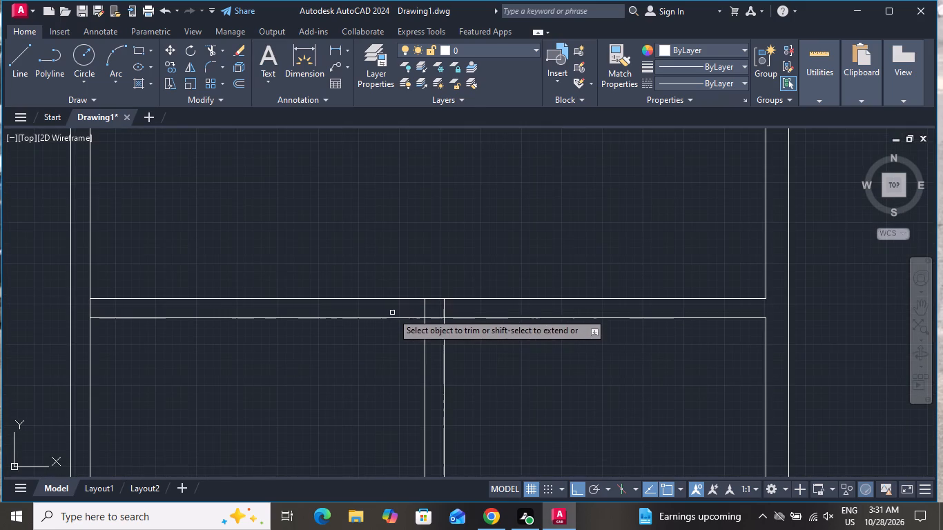
left_click(392, 313)
left_click(507, 311)
scroll(523, 301, "down", 3)
scroll(500, 313, "up", 2)
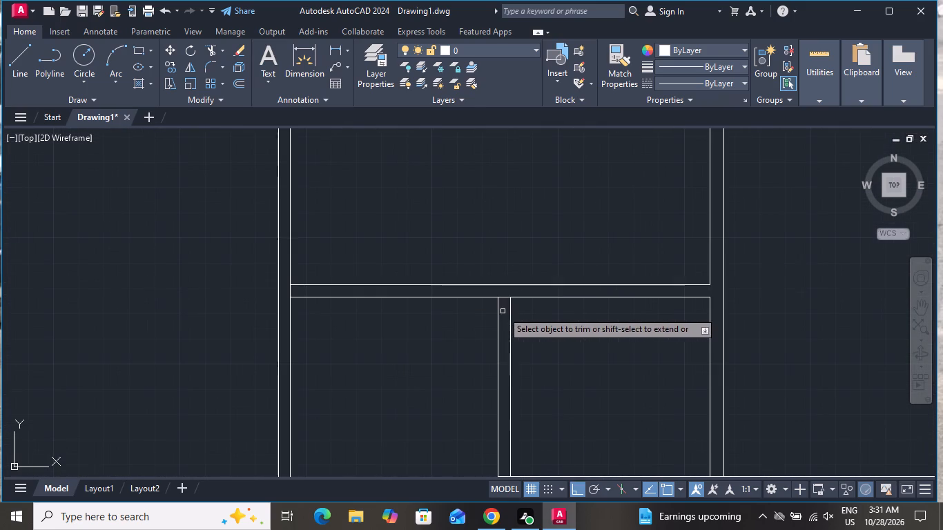
left_click(503, 311)
left_click(505, 294)
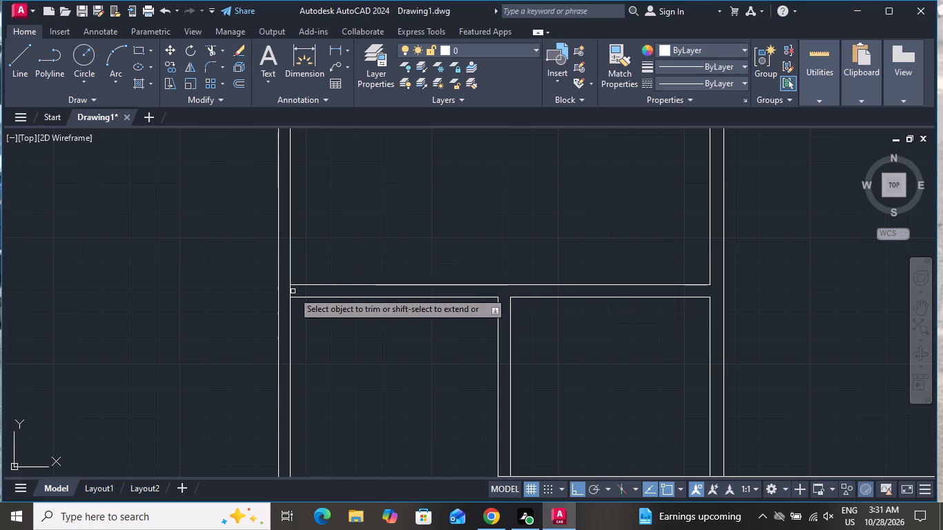
left_click(293, 291)
left_click(288, 291)
scroll(350, 264, "down", 2)
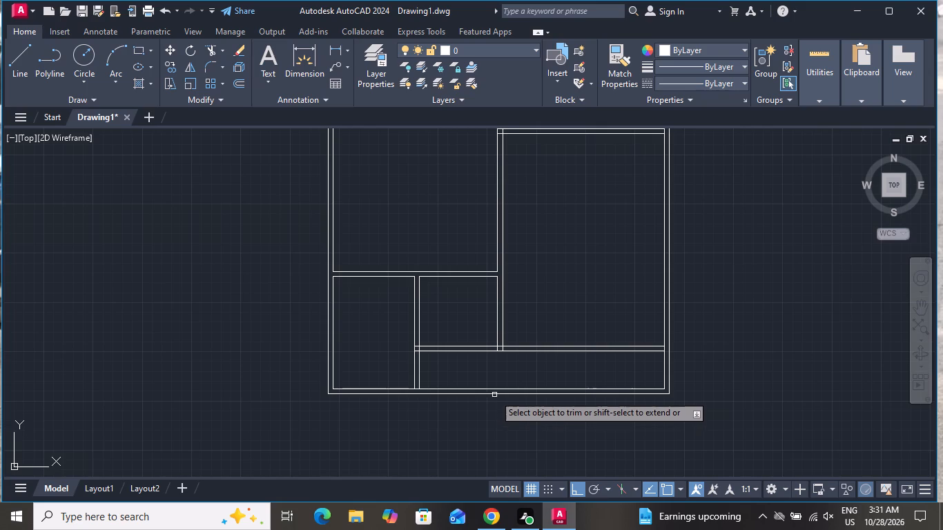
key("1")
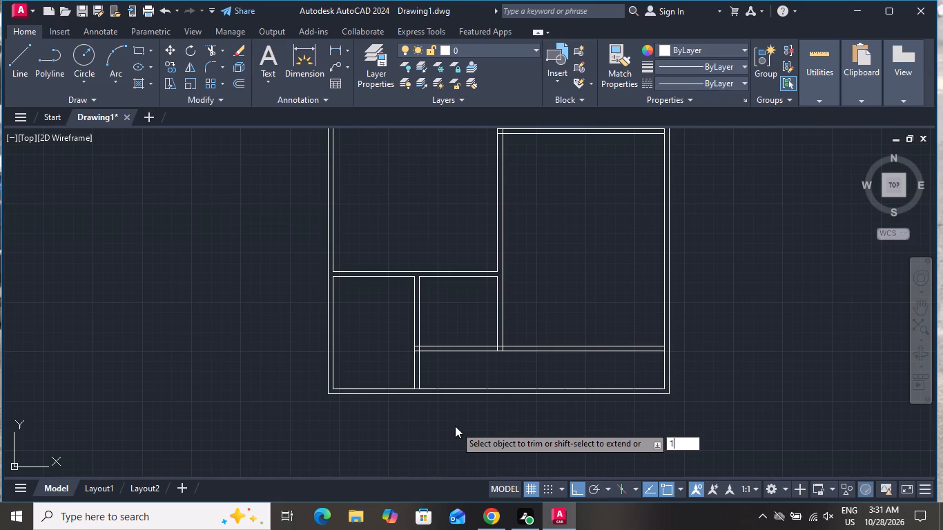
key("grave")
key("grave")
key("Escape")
Extend both lines of the central vertical partition down through the south partition to the outer south wall.
type("EX")
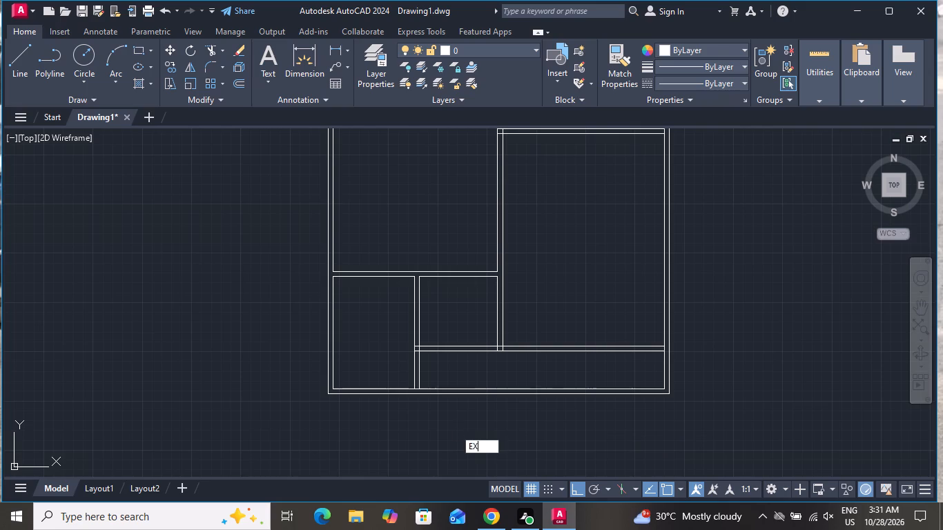
key("space")
key("space")
left_click_drag(543, 293, 541, 293)
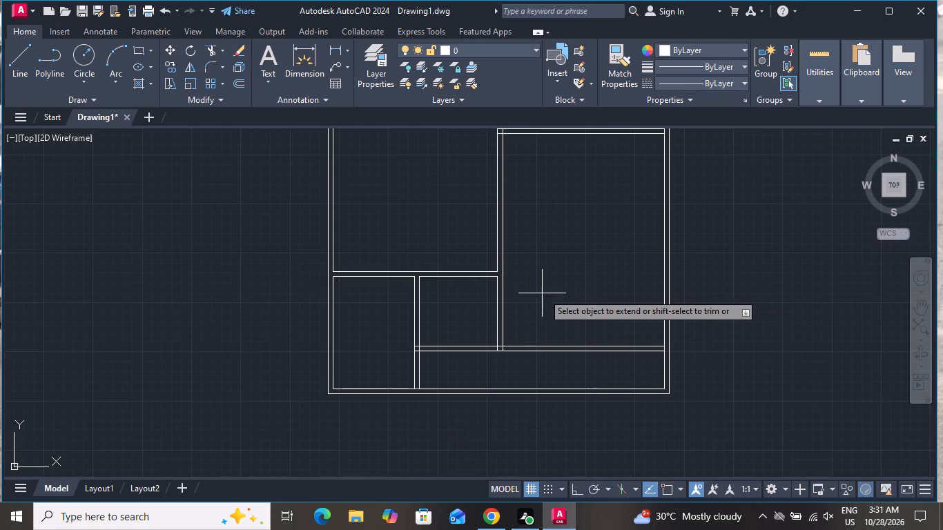
left_click_drag(541, 293, 521, 305)
left_click(509, 318)
left_click(479, 330)
left_click_drag(512, 367, 509, 371)
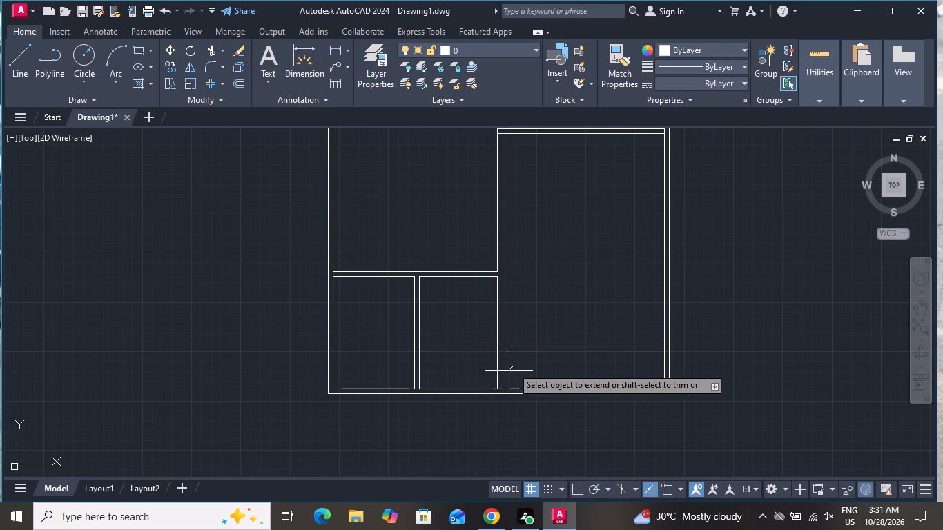
left_click_drag(509, 371, 498, 378)
left_click(489, 382)
left_click(509, 369)
right_click(511, 368)
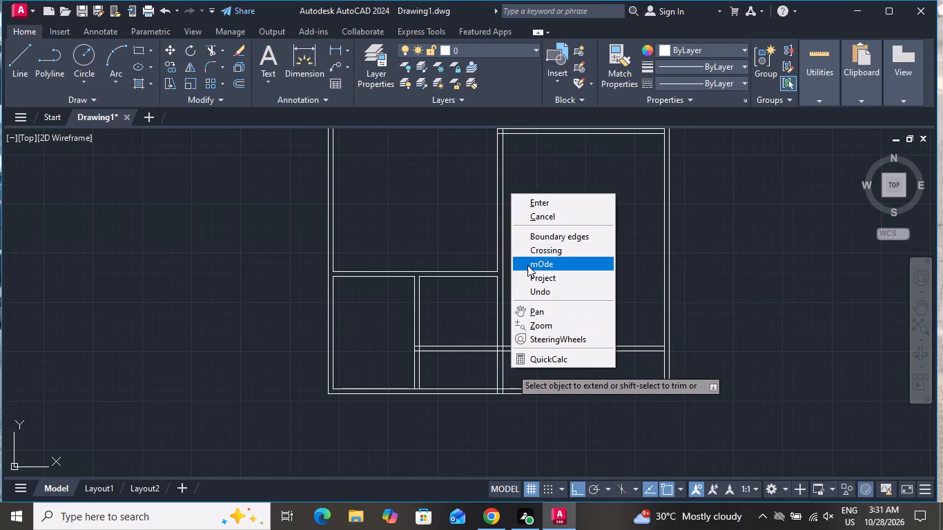
left_click(543, 210)
Trim away both lines of the near-south horizontal partition between the short vertical partition and the central partition.
left_click(211, 55)
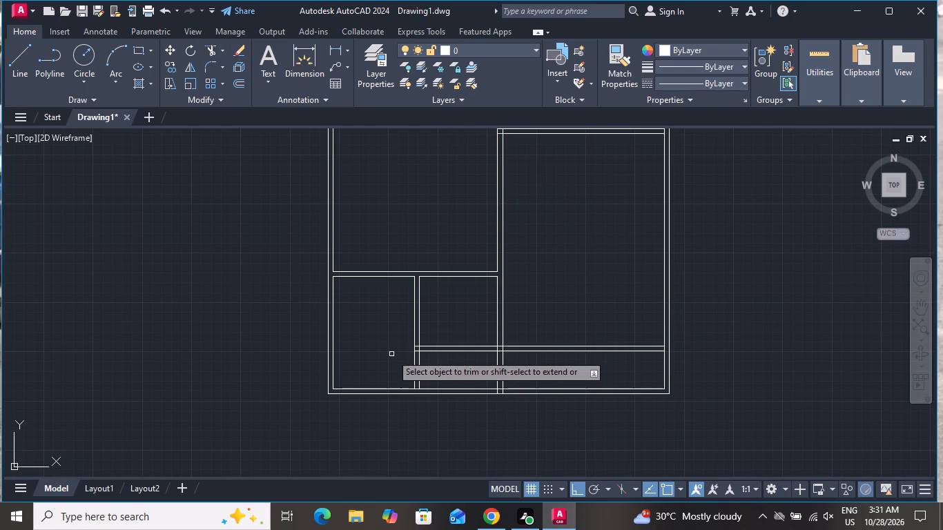
left_click(442, 336)
left_click(441, 355)
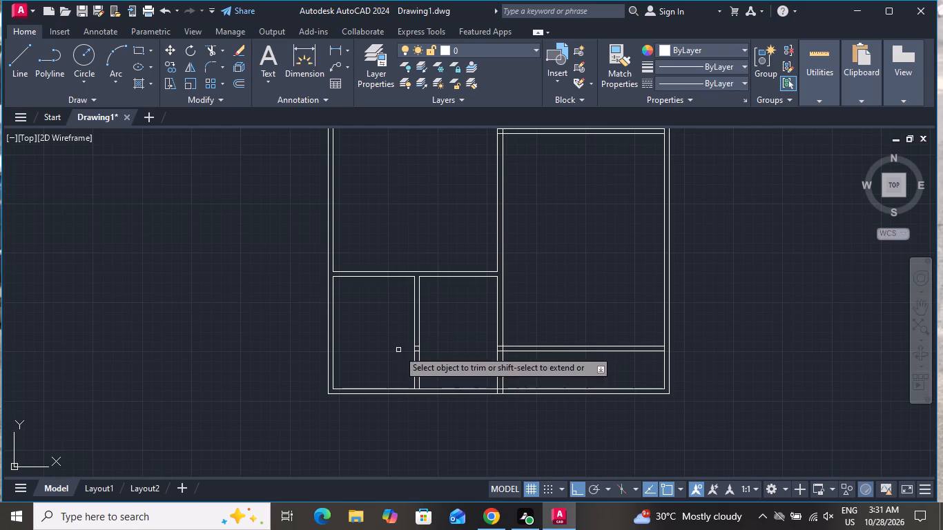
Trim away the short vertical partition in the southwest room, including the leftover stubs at its former junction.
left_click(371, 306)
left_click(422, 295)
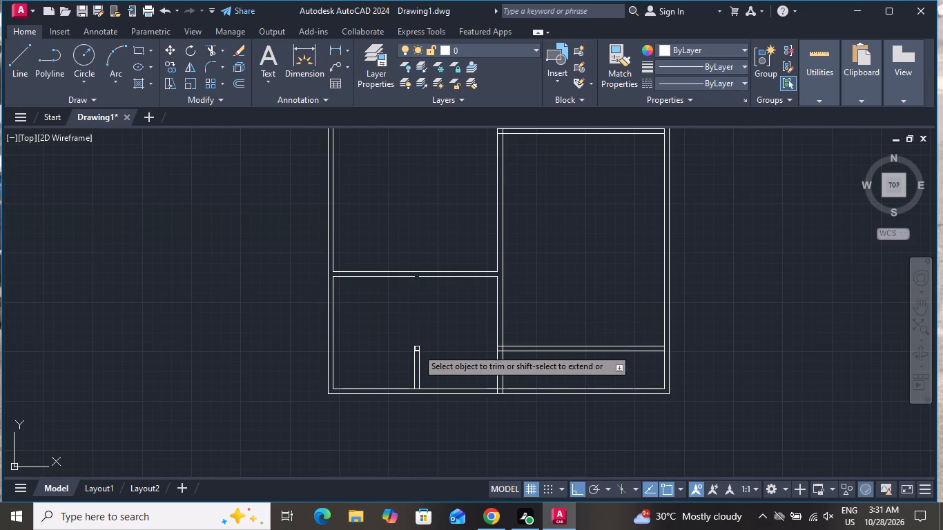
left_click(418, 349)
left_click(415, 354)
left_click(422, 354)
left_click(412, 368)
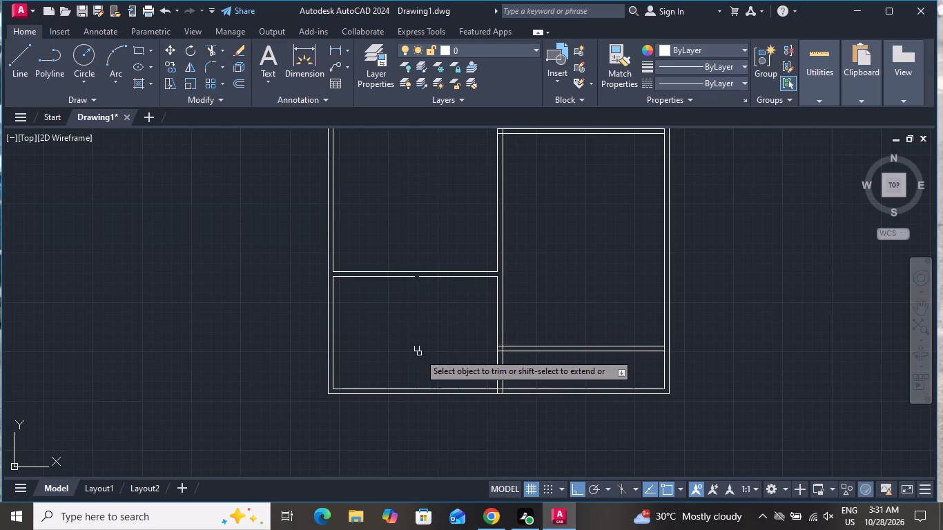
double_click(419, 353)
left_click(417, 351)
left_click(414, 349)
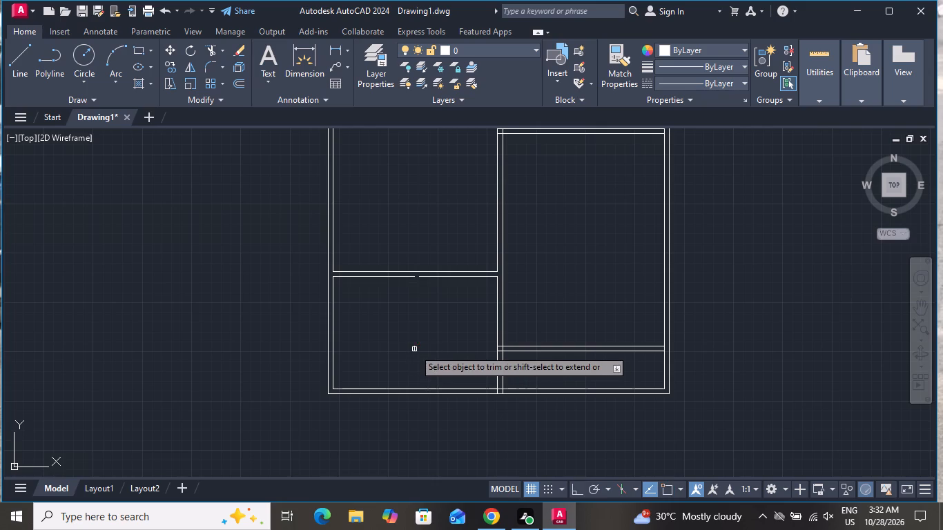
right_click(426, 334)
left_click(410, 346)
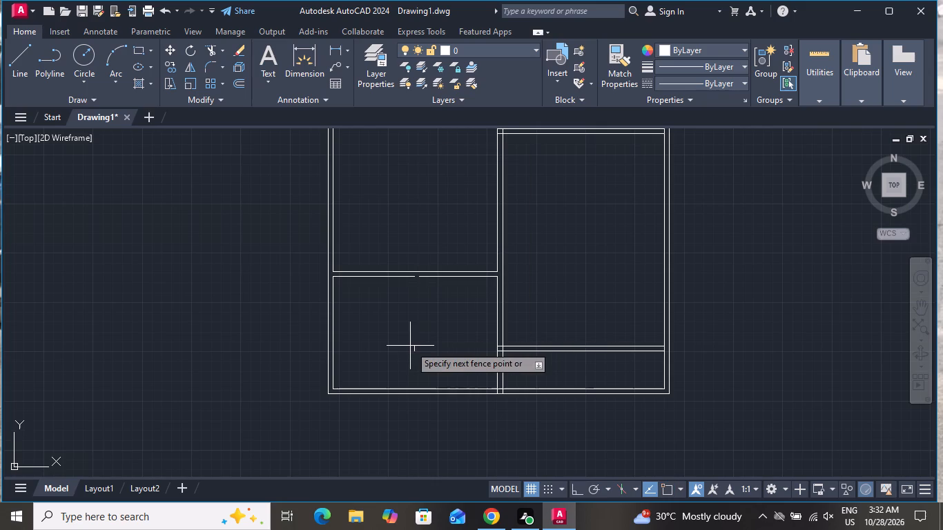
left_click(416, 353)
right_click(425, 340)
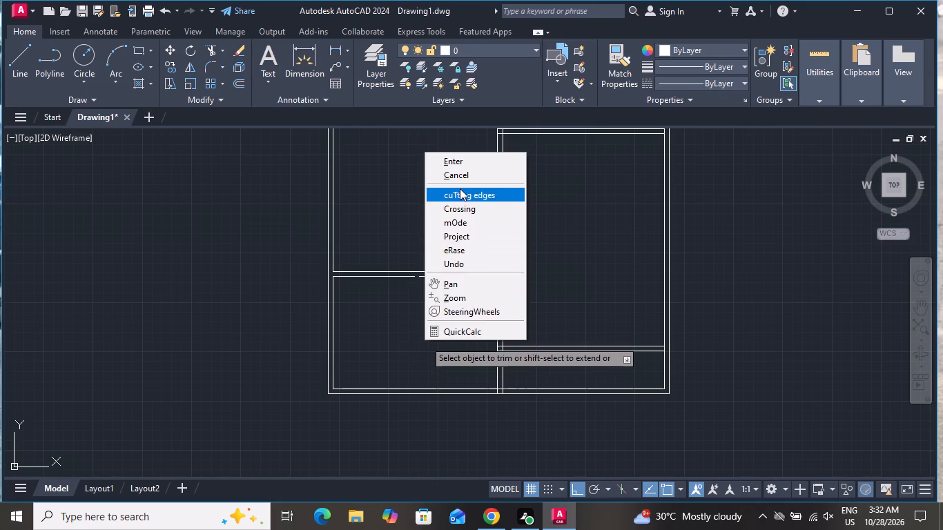
left_click(464, 175)
Extend the lower line of the southwest horizontal partition to close the gap where the short vertical partition met it.
type("EX")
key("space")
key("space")
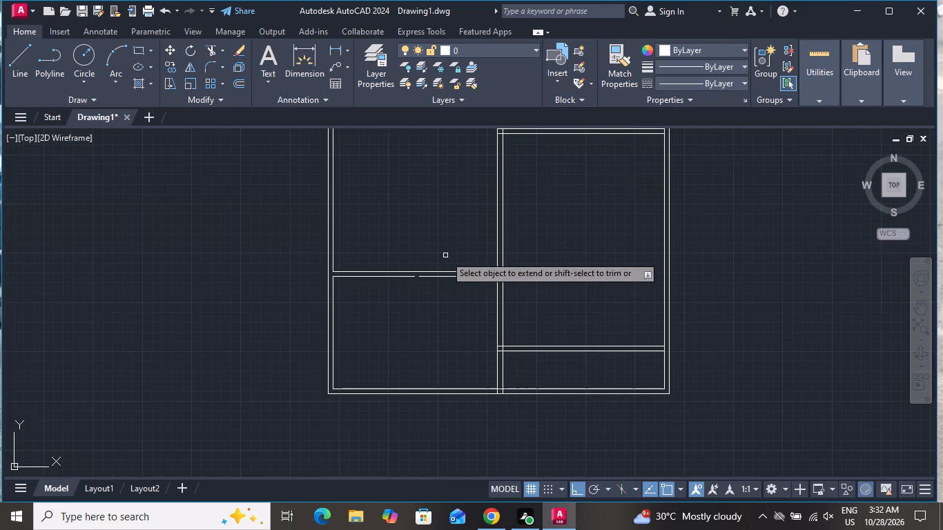
left_click(421, 277)
right_click(440, 299)
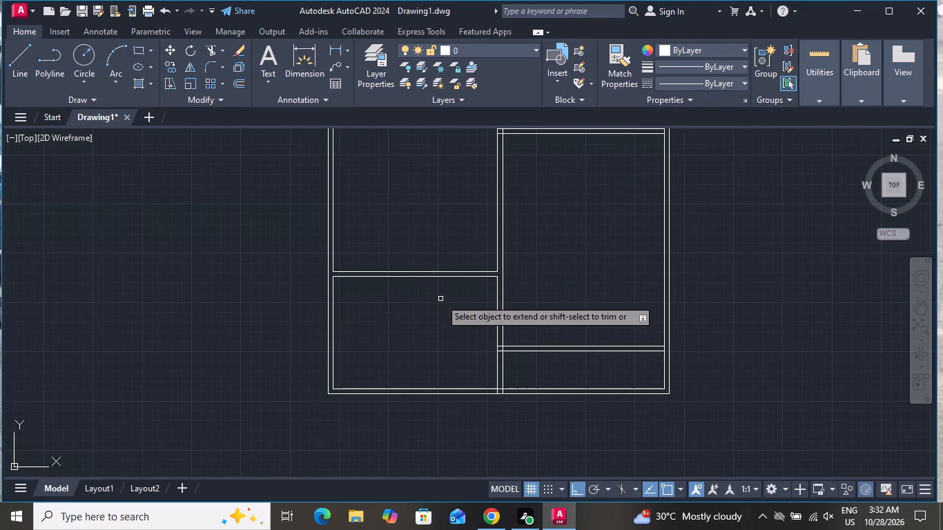
left_click(462, 308)
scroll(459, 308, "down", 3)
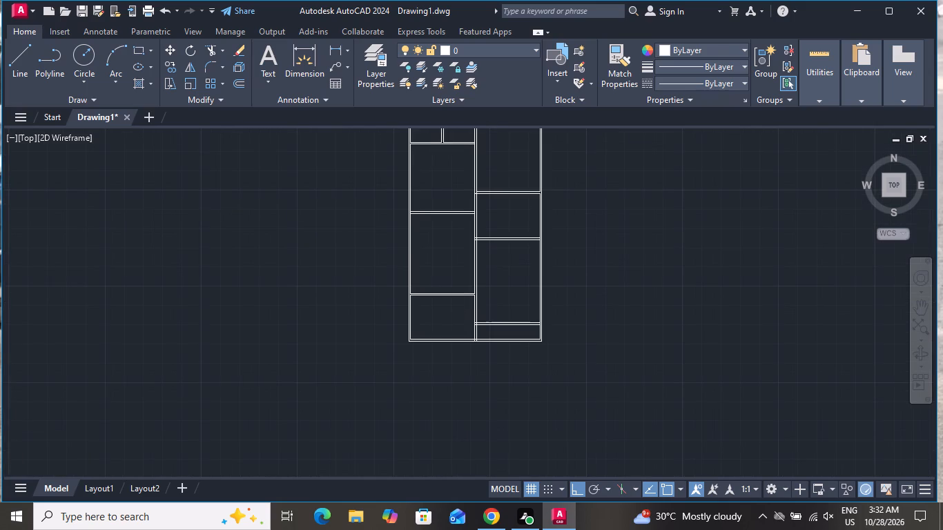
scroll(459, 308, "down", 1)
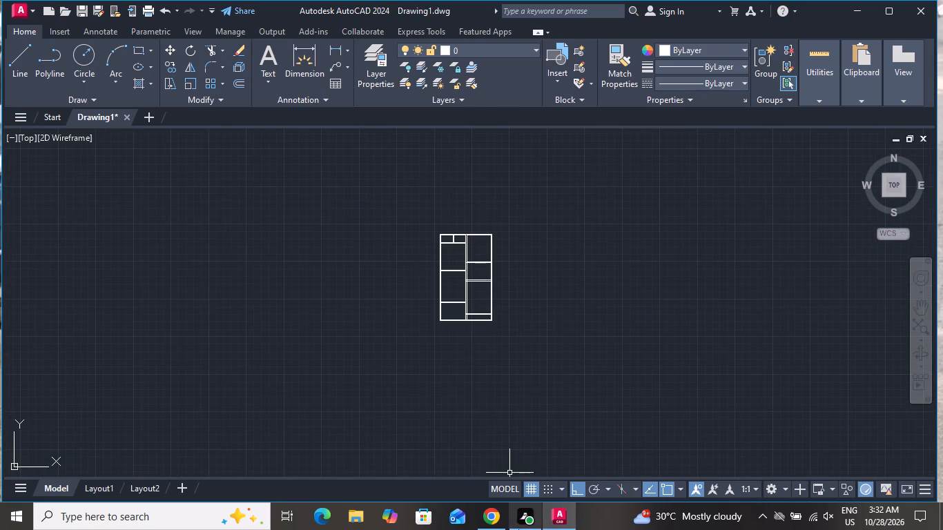
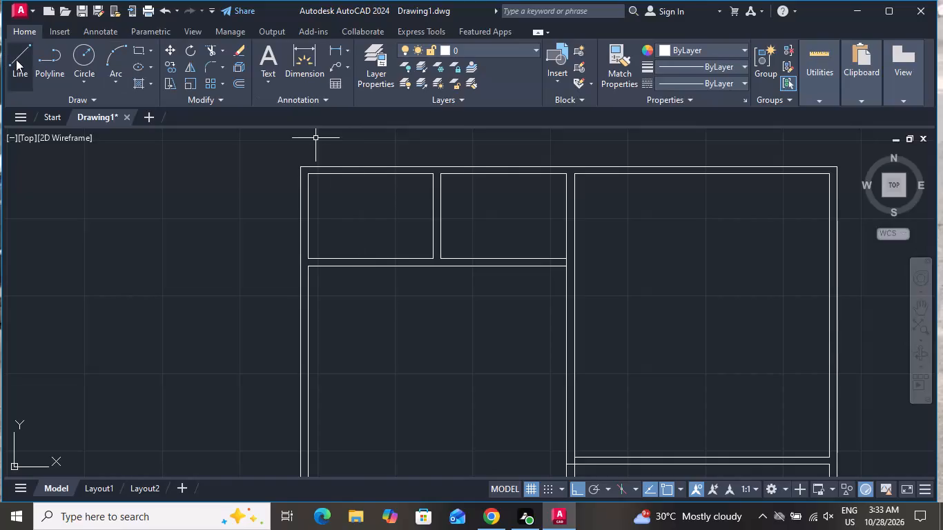
Draw a short line across the thickness of the northwest room's south partition, along the west wall's inner face.
left_click(16, 57)
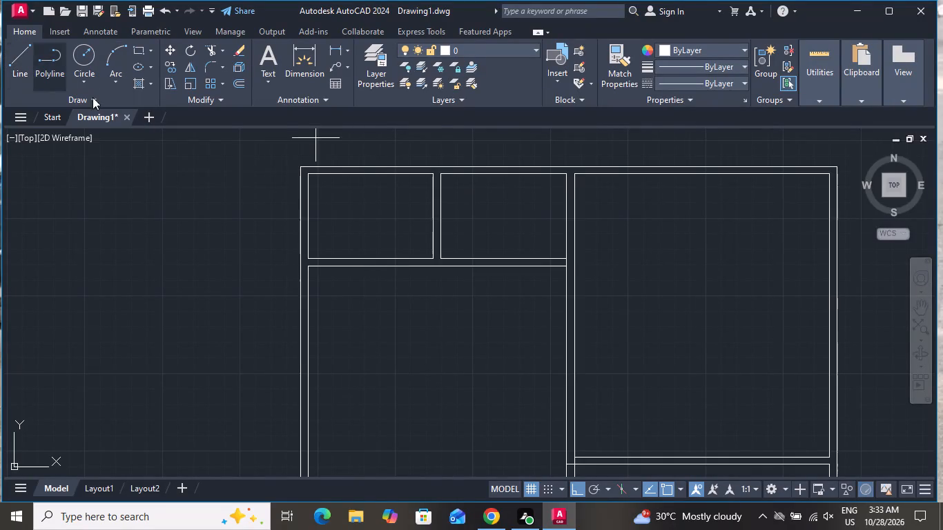
scroll(302, 248, "up", 3)
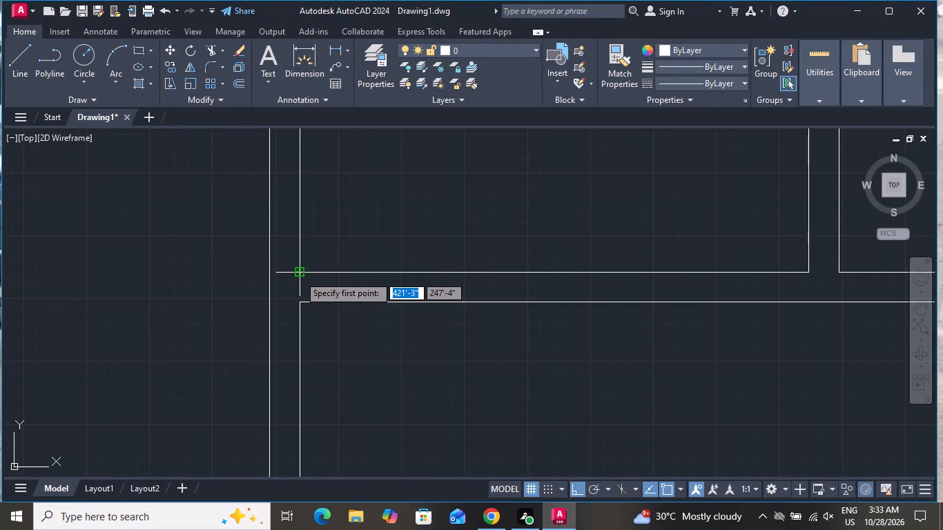
left_click(299, 275)
left_click(303, 302)
right_click(303, 302)
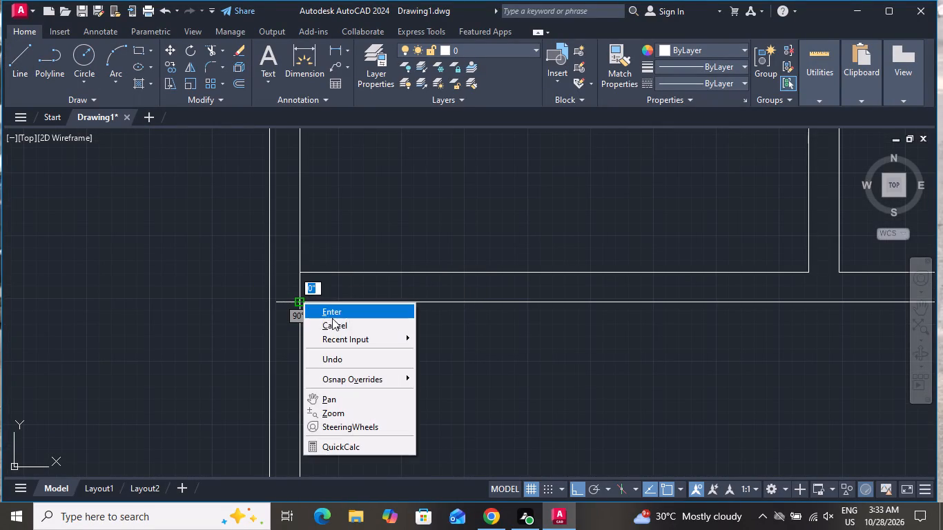
left_click(334, 321)
Offset the short line across the partition 3" east to mark the door opening's first jamb.
type("O 3")
key("shift+quotedbl")
key("Return")
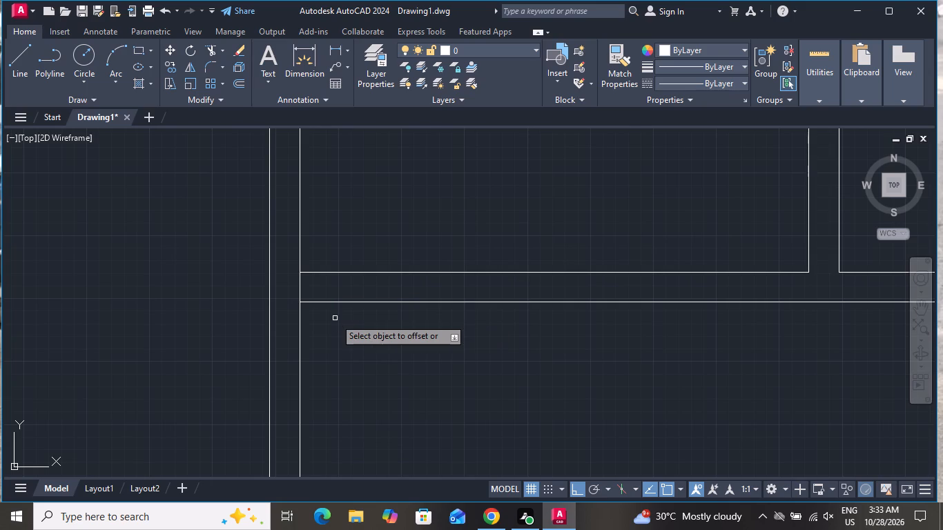
left_click(300, 291)
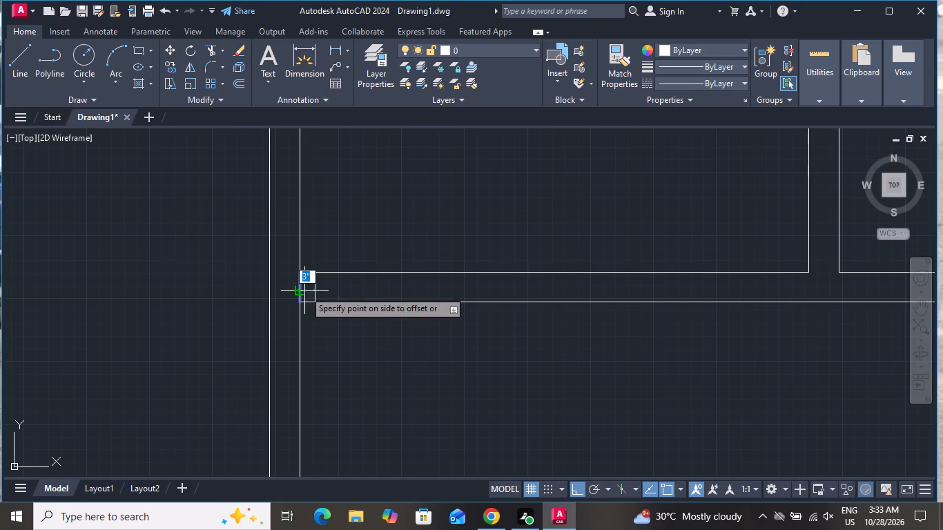
left_click(318, 291)
right_click(320, 288)
left_click(337, 311)
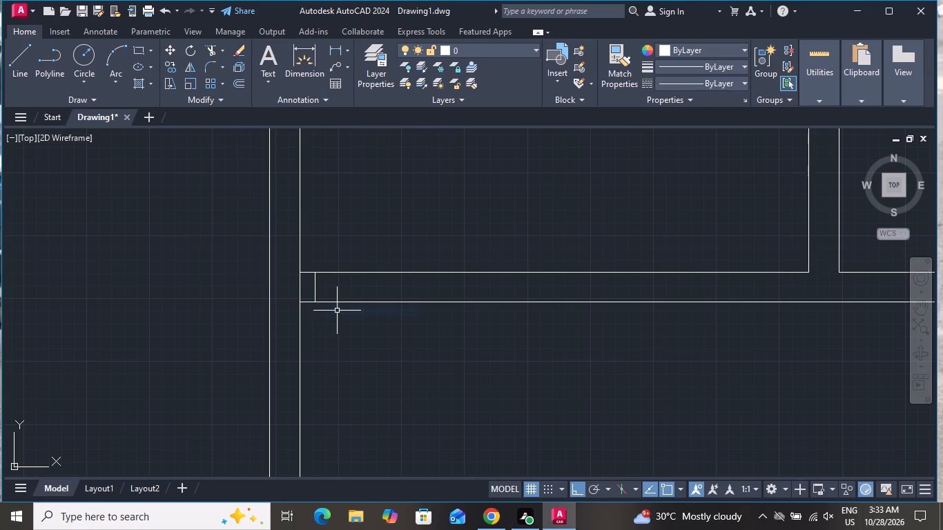
Offset the first jamb line 2'6" east to mark the opposite jamb of the door opening.
type("O")
key("space")
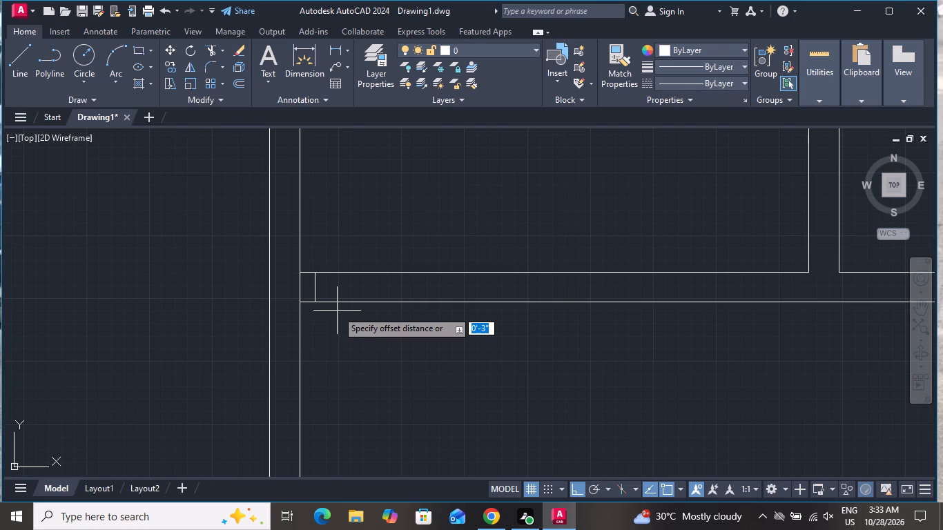
type("2;\\")
key("BackSpace")
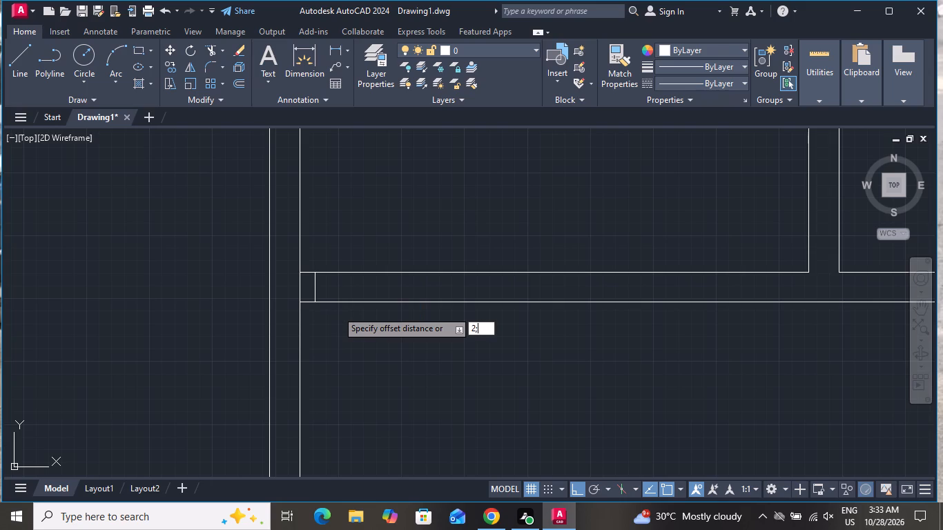
key("BackSpace")
key("apostrophe")
key("6")
key("shift+quotedbl")
key("Return")
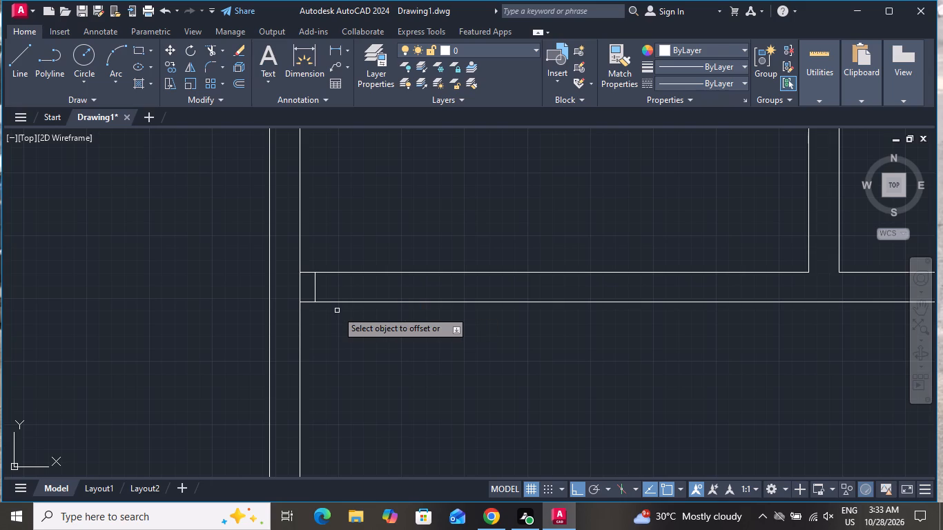
left_click(313, 294)
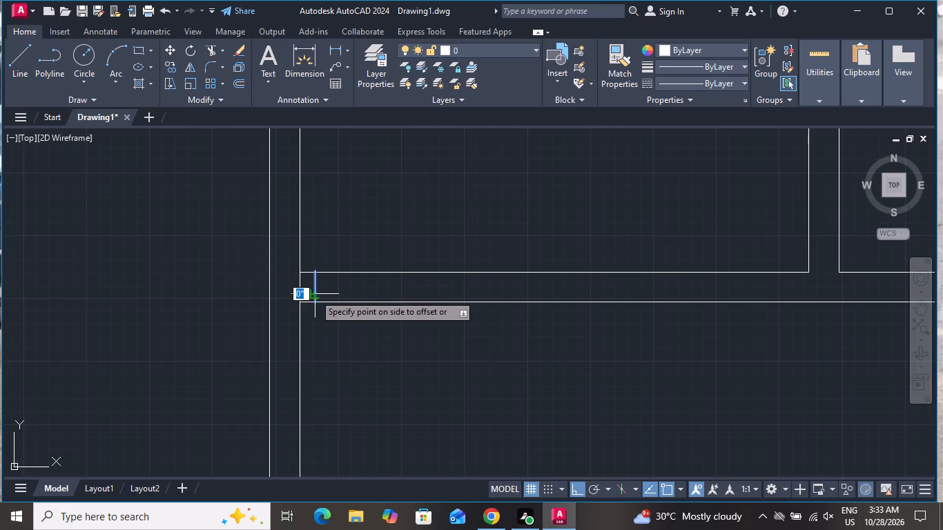
left_click(501, 258)
right_click(501, 258)
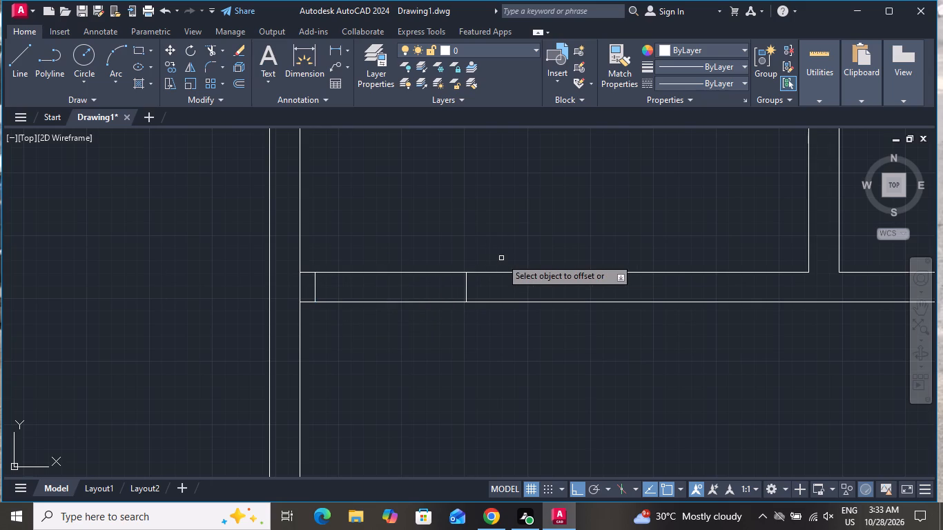
left_click(517, 281)
Draw a 2'6" door leaf line straight north from the midpoint of the west jamb line.
left_click(12, 69)
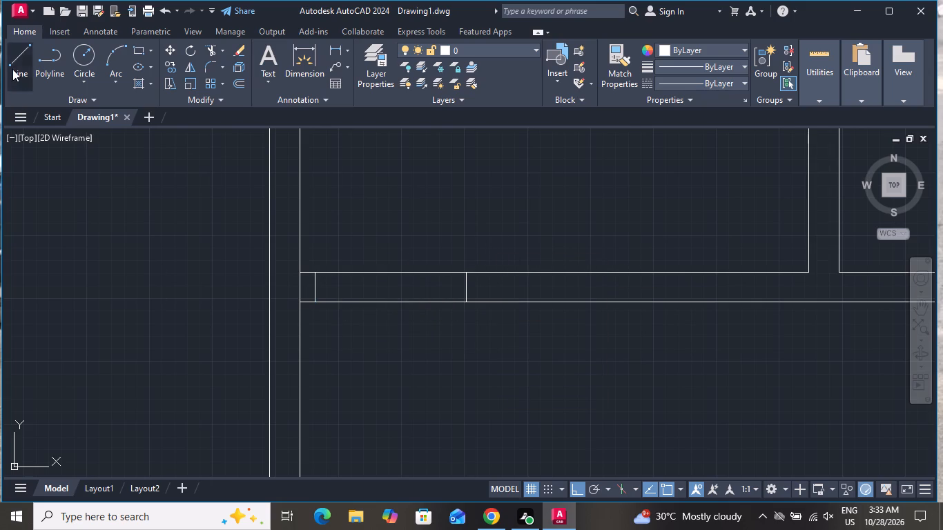
left_click(315, 290)
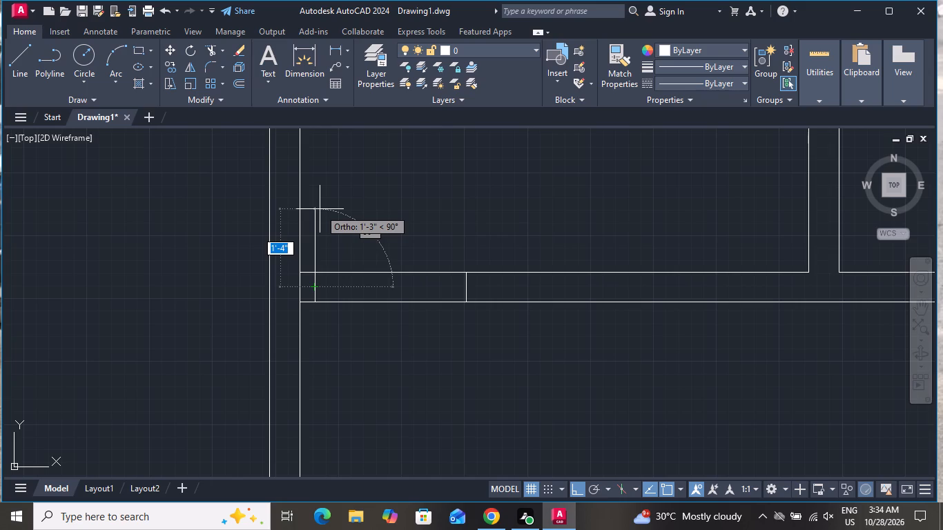
key("2")
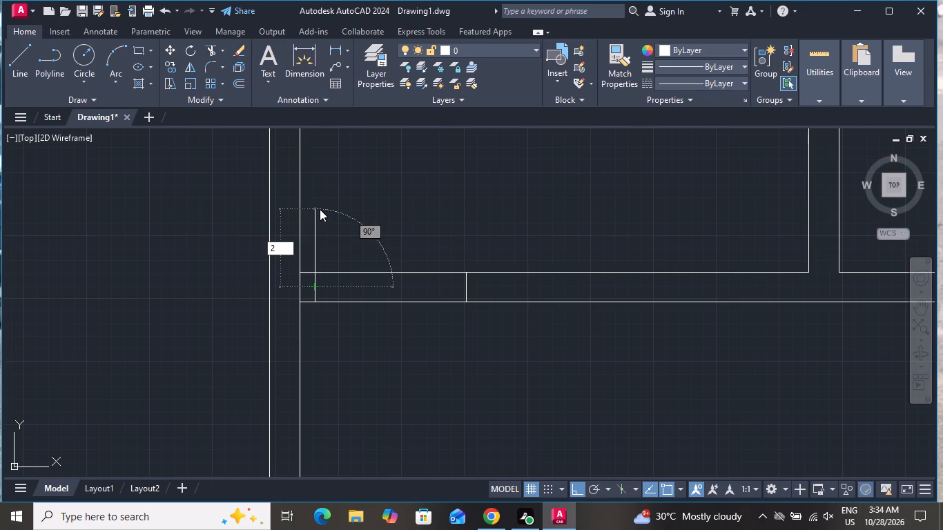
type("'6")
key("shift+quotedbl")
key("Return")
scroll(414, 353, "down", 2)
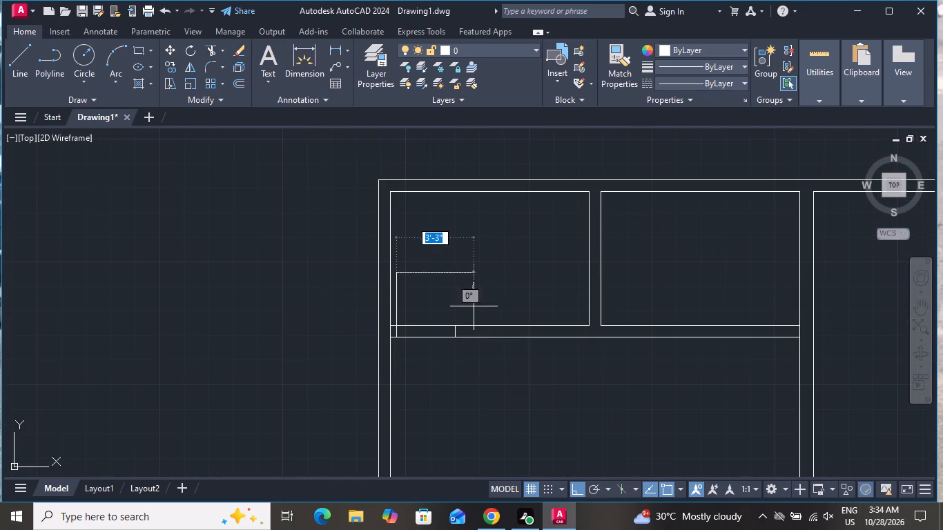
right_click(476, 281)
left_click(487, 297)
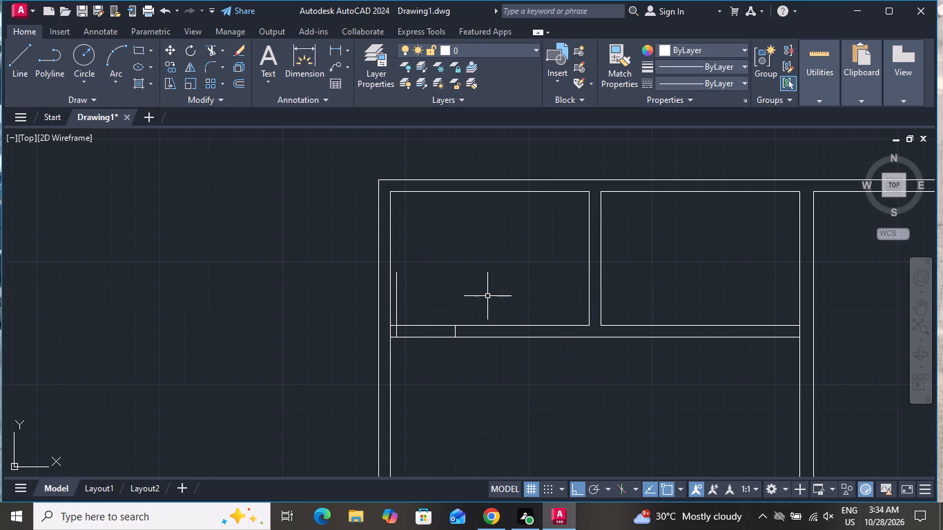
Offset the door leaf line 2" east to give the leaf its thickness.
type("O")
key("space")
key("2")
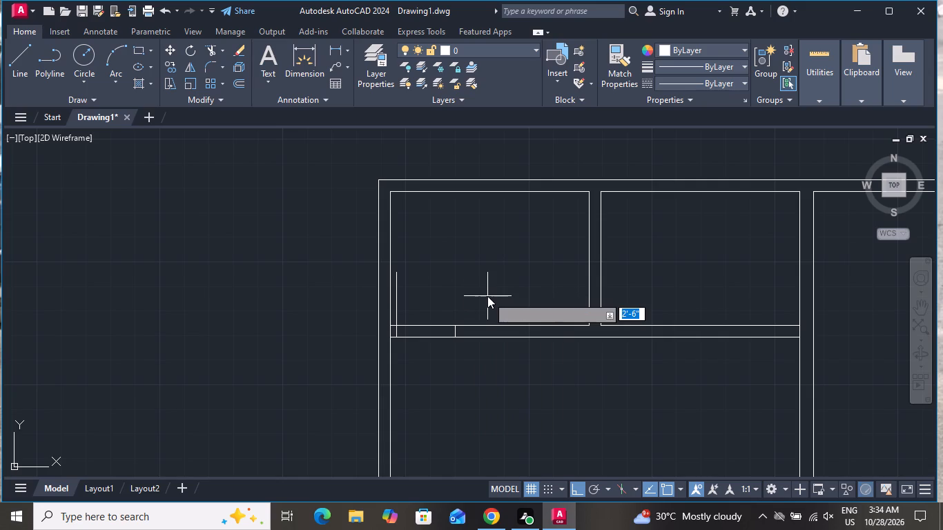
key("shift+quotedbl")
key("Return")
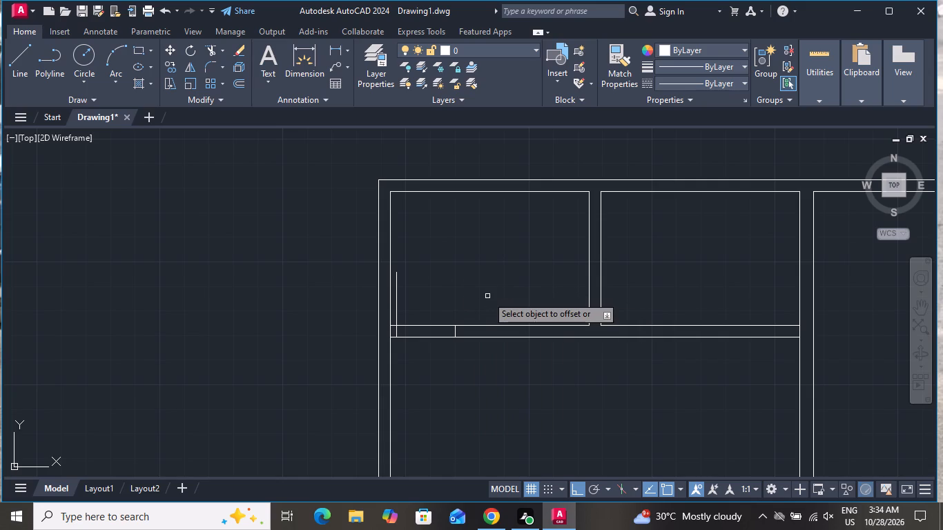
scroll(393, 295, "up", 1)
left_click(397, 288)
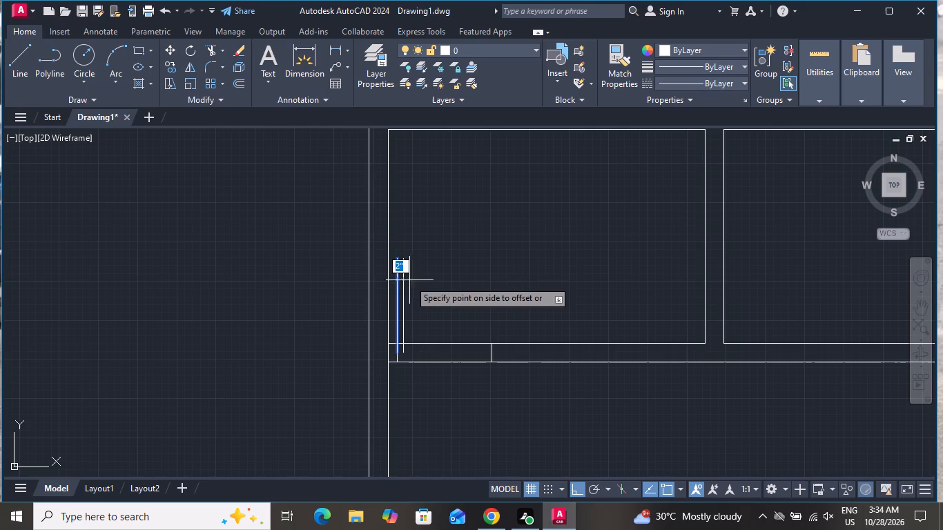
left_click(422, 272)
right_click(425, 272)
left_click(450, 293)
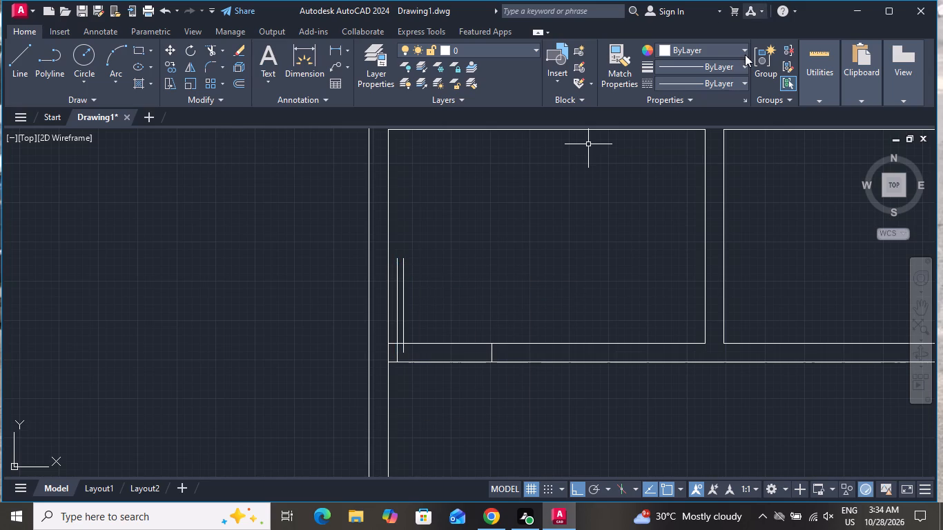
Load the ACAD_ISO02W100 ISO dash linetype and make it the current linetype.
left_click(728, 84)
left_click(700, 145)
left_click(592, 144)
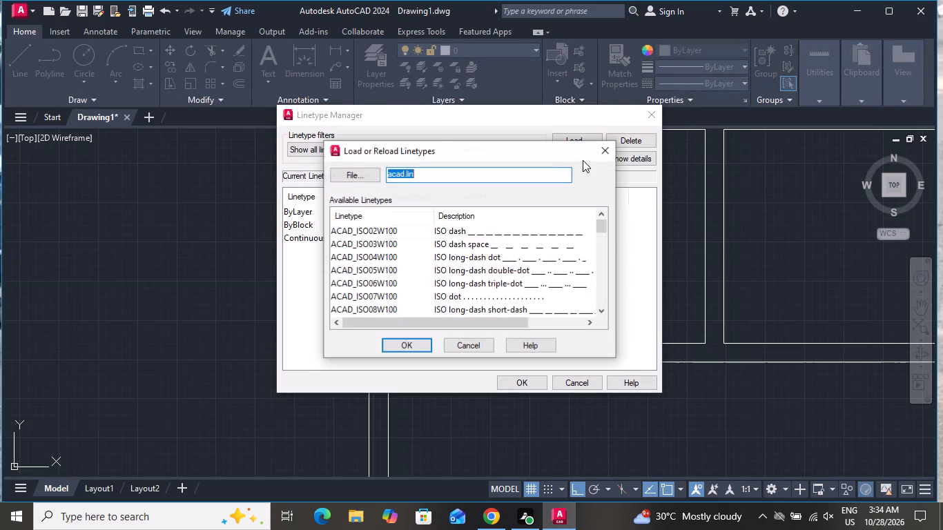
left_click(549, 237)
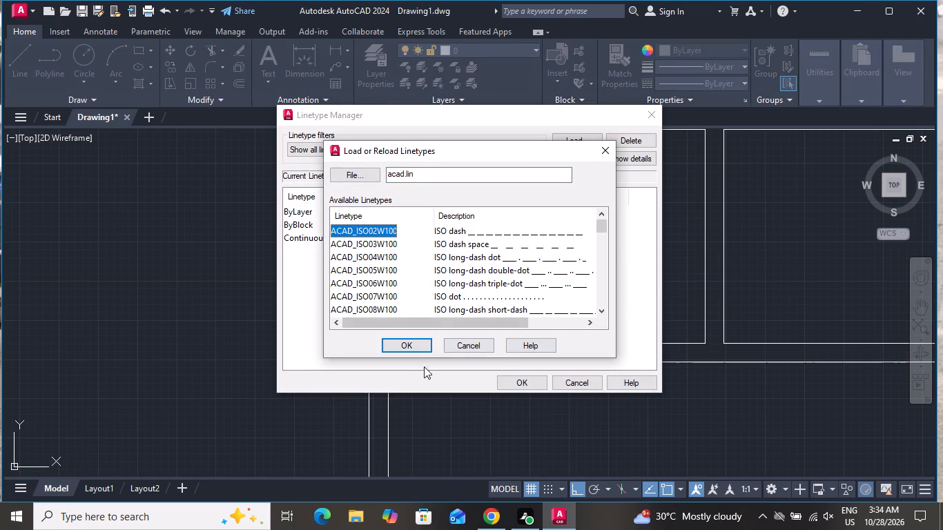
left_click(409, 351)
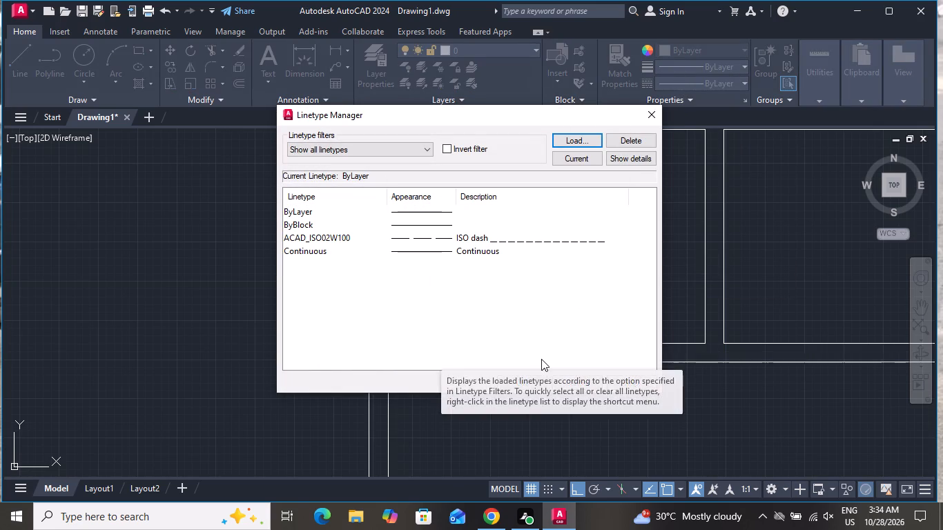
left_click(526, 378)
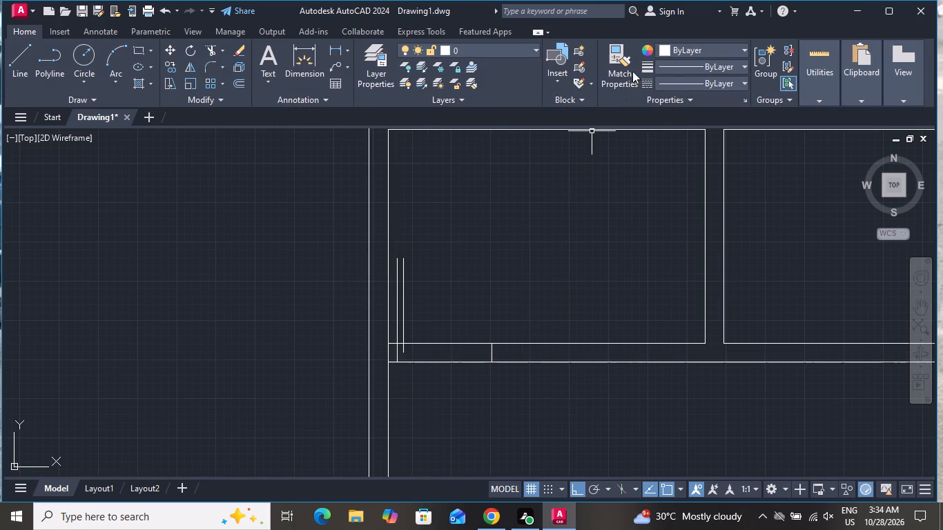
left_click(688, 81)
left_click(691, 129)
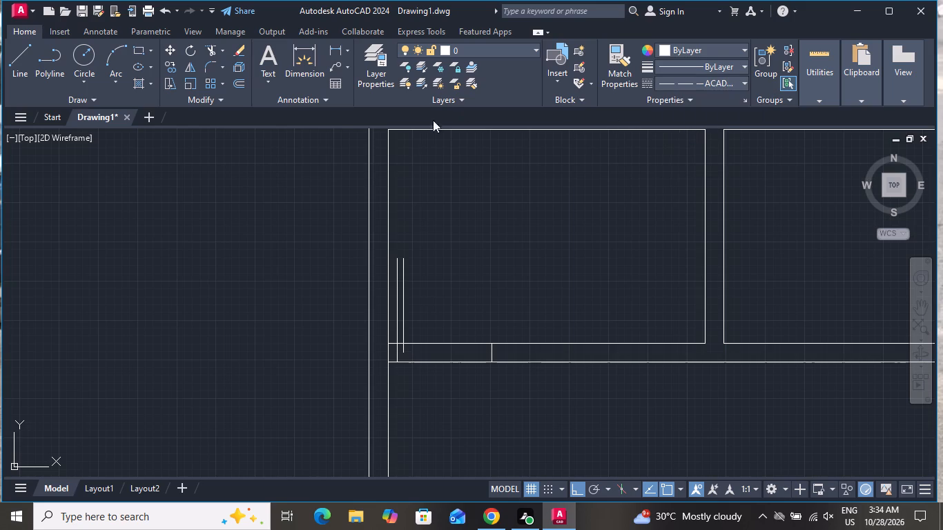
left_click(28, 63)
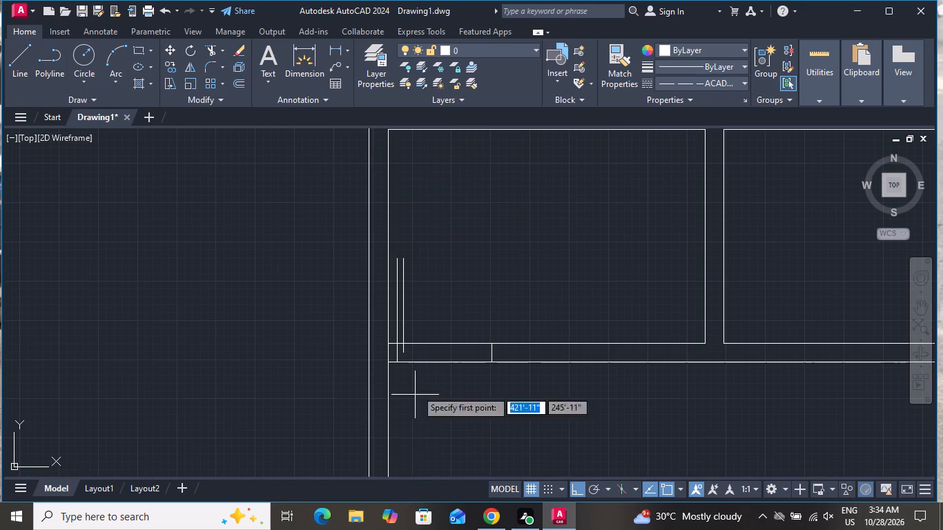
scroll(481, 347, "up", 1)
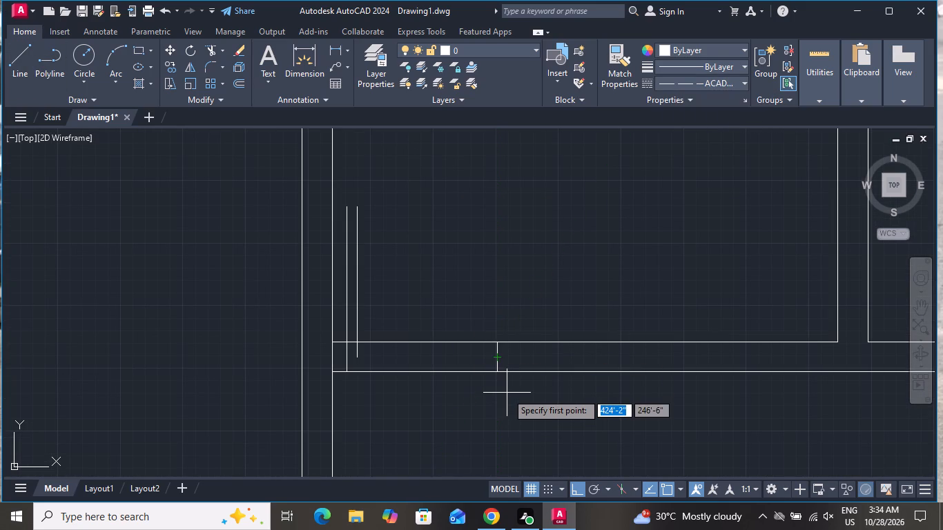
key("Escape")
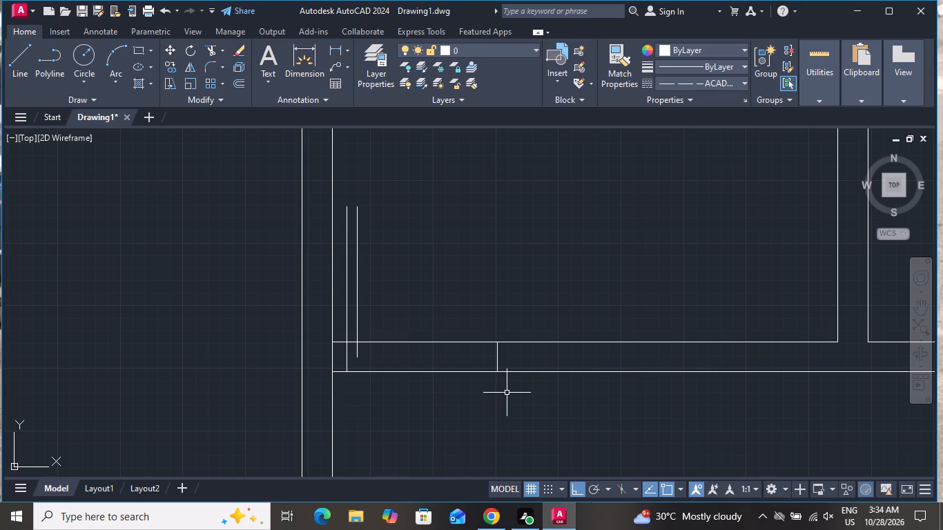
Draw the dashed door swing arc from the east jamb's midpoint through the offset leaf line's north end to the first leaf line's north end.
type("A")
key("space")
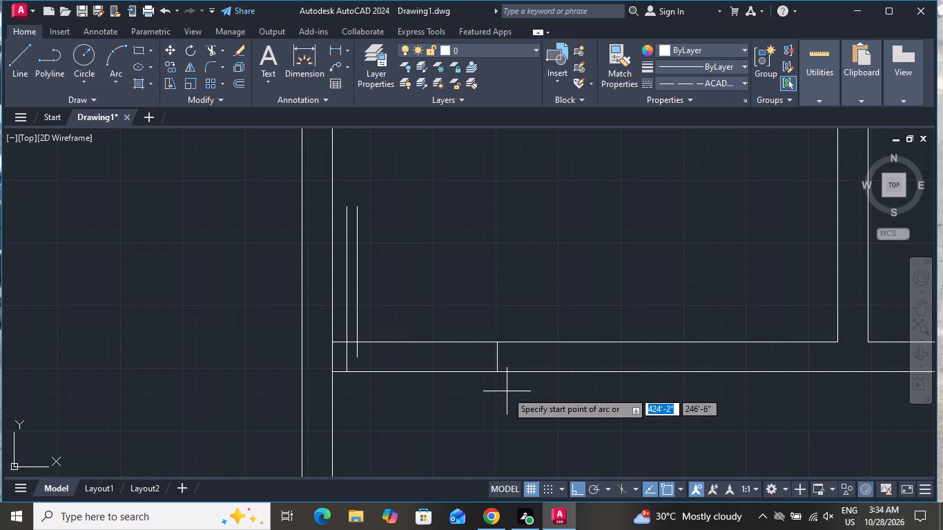
left_click(498, 356)
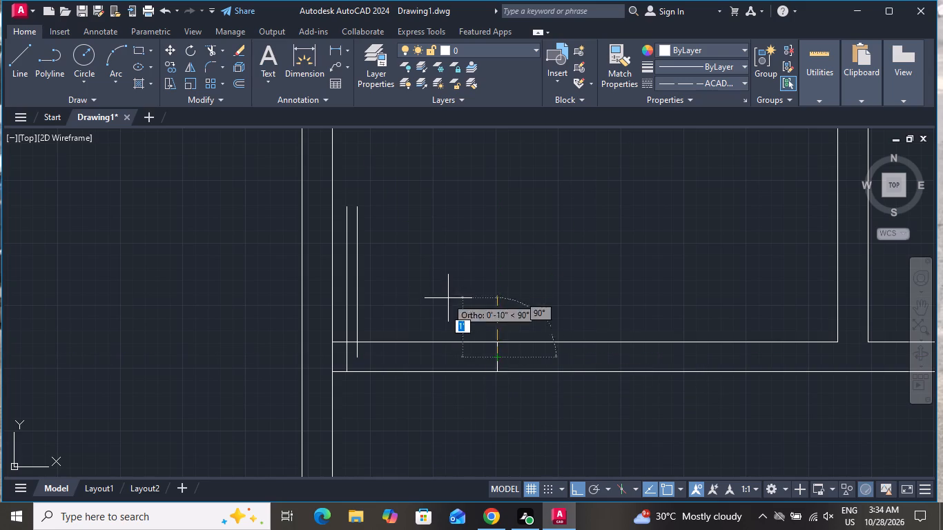
left_click(360, 203)
left_click(347, 206)
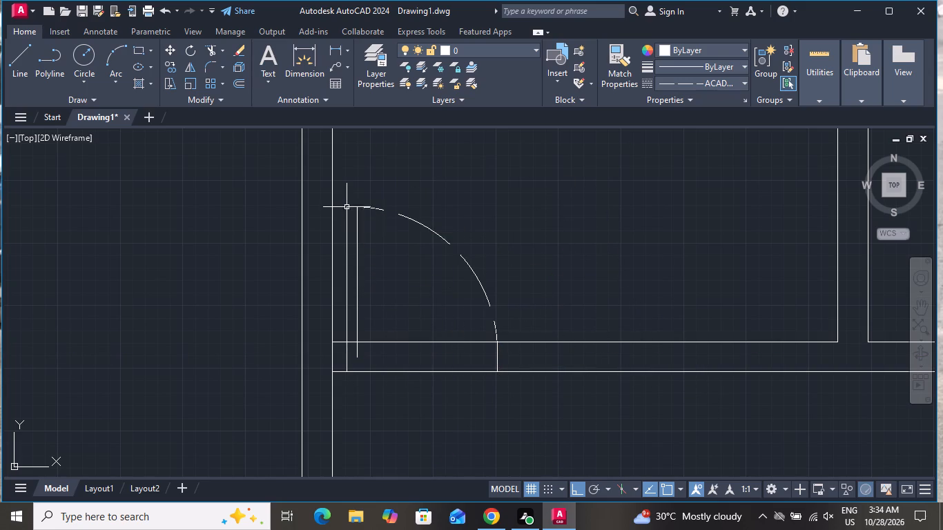
scroll(460, 278, "down", 1)
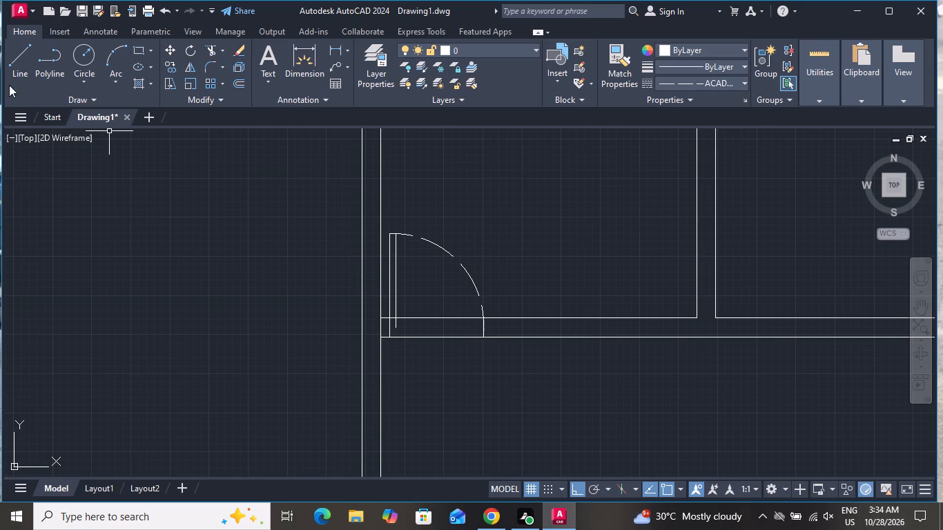
With the current linetype set to ByLayer, close the door leaf's south end with a short line from the offset line to the first leaf line.
left_click(702, 79)
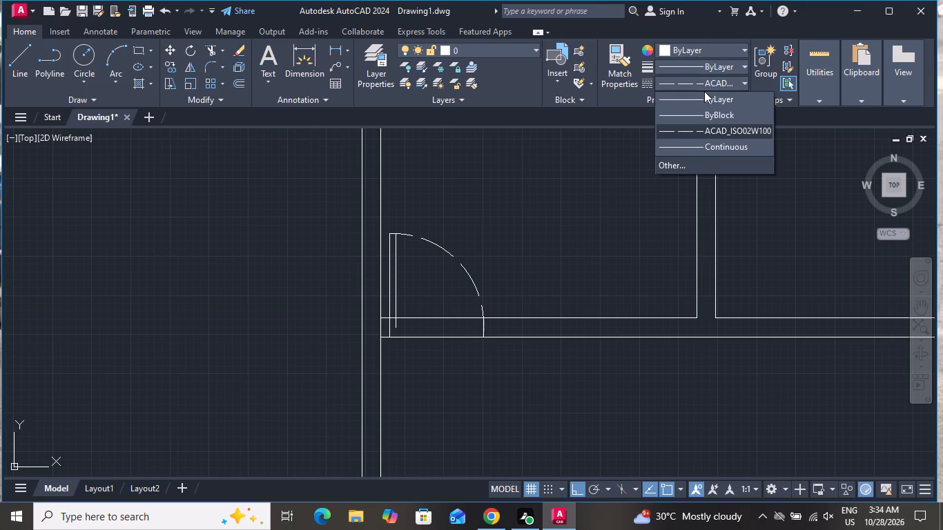
left_click(708, 101)
left_click(20, 57)
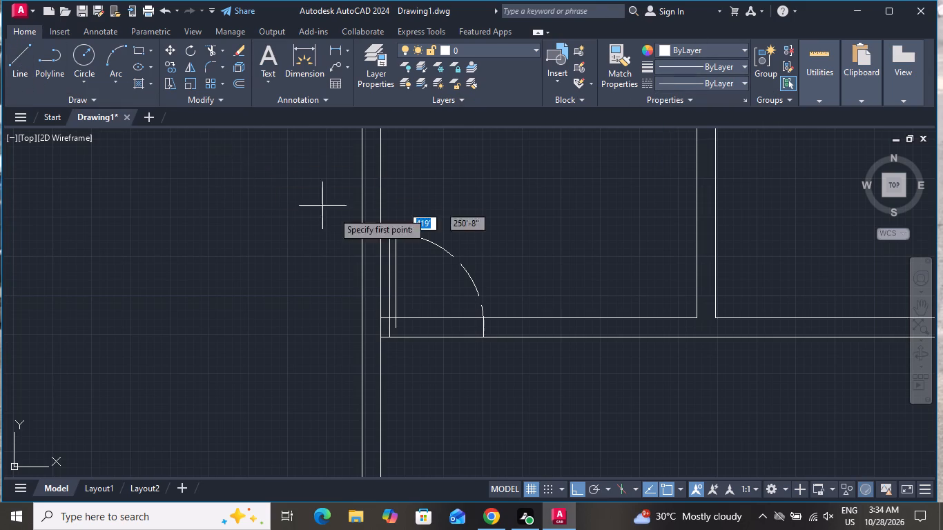
scroll(377, 325, "up", 3)
left_click(447, 337)
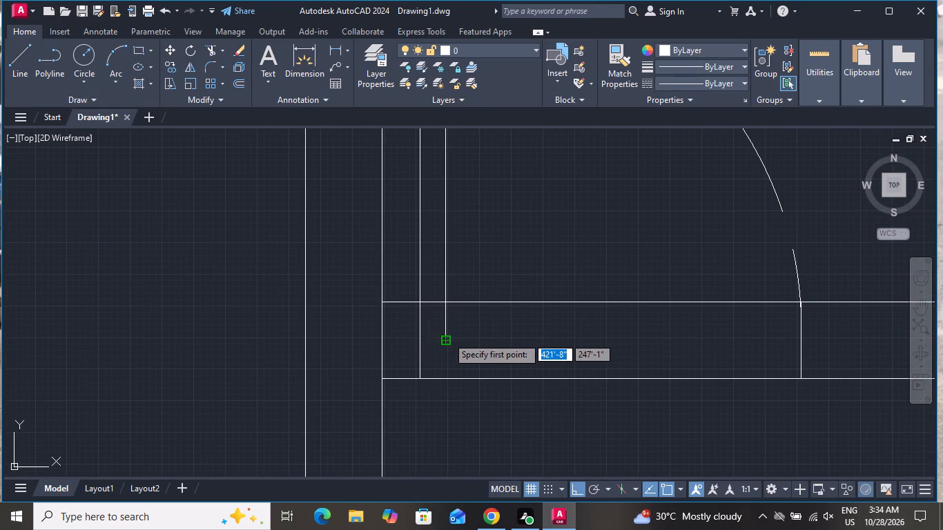
left_click(421, 337)
right_click(421, 337)
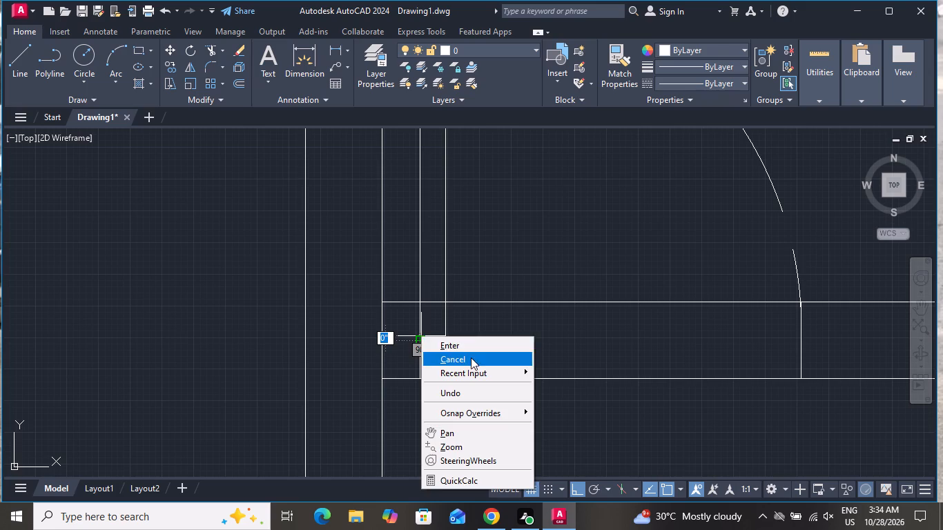
left_click(471, 357)
Trim both partition lines across the door opening and the first leaf line's piece between the partition's north face and the leaf's closing line.
left_click(215, 50)
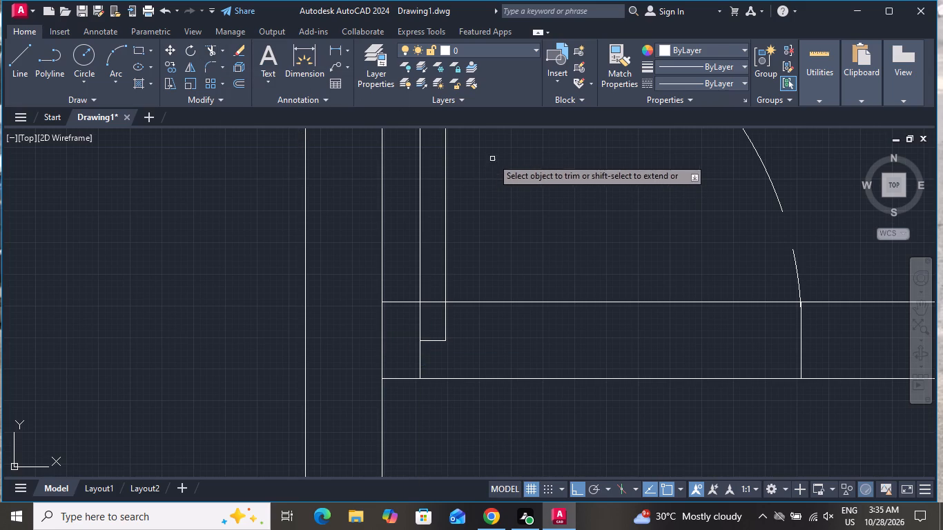
left_click(541, 204)
left_click(554, 419)
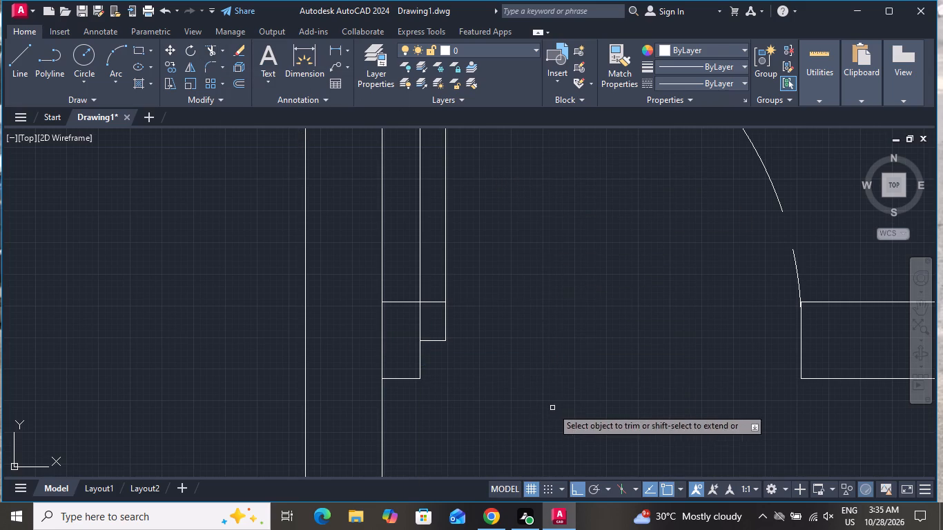
left_click(428, 322)
left_click(415, 322)
scroll(483, 320, "down", 1)
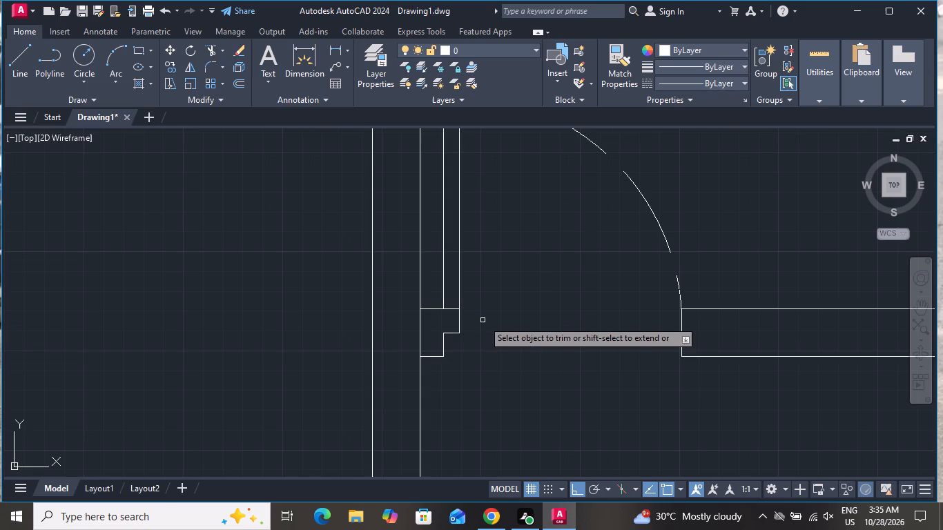
right_click(541, 285)
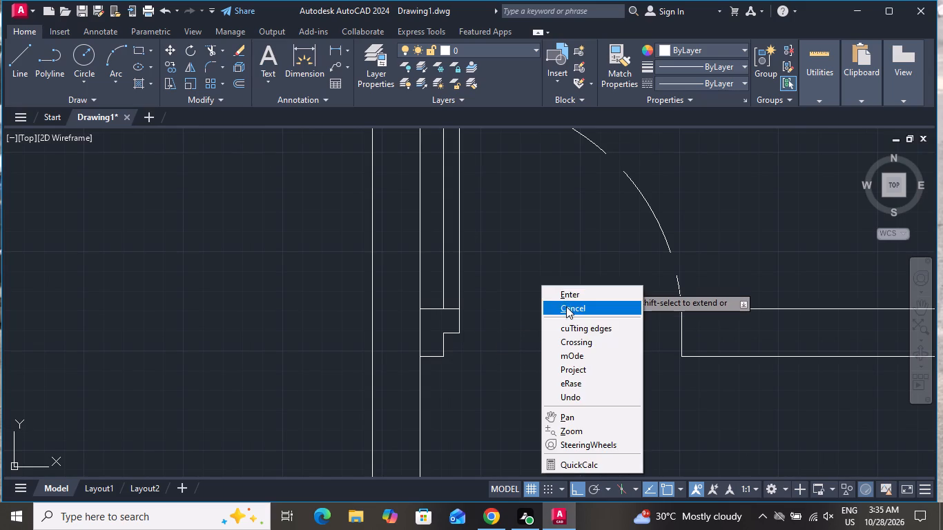
left_click(566, 306)
Draw a line across the north end of the partition west of the large northeast room, along the outer wall's inner face.
scroll(534, 301, "down", 3)
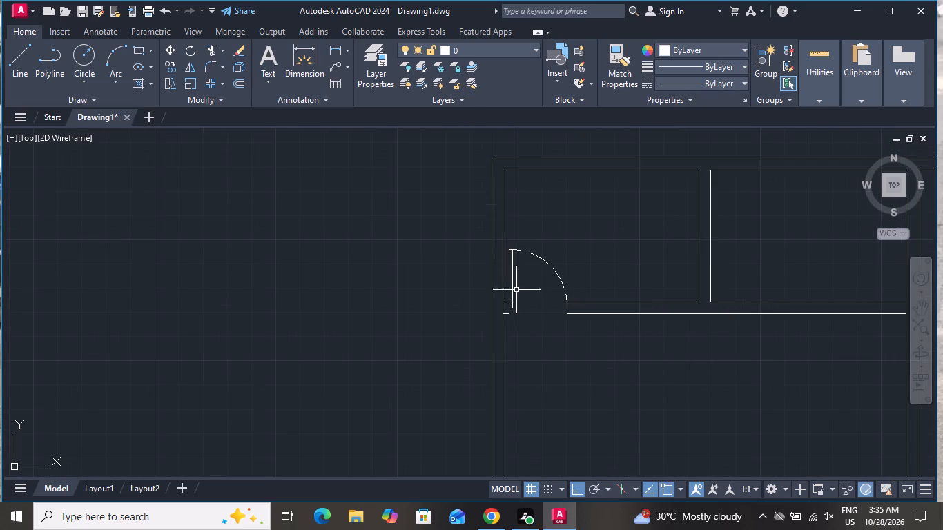
scroll(512, 262, "down", 2)
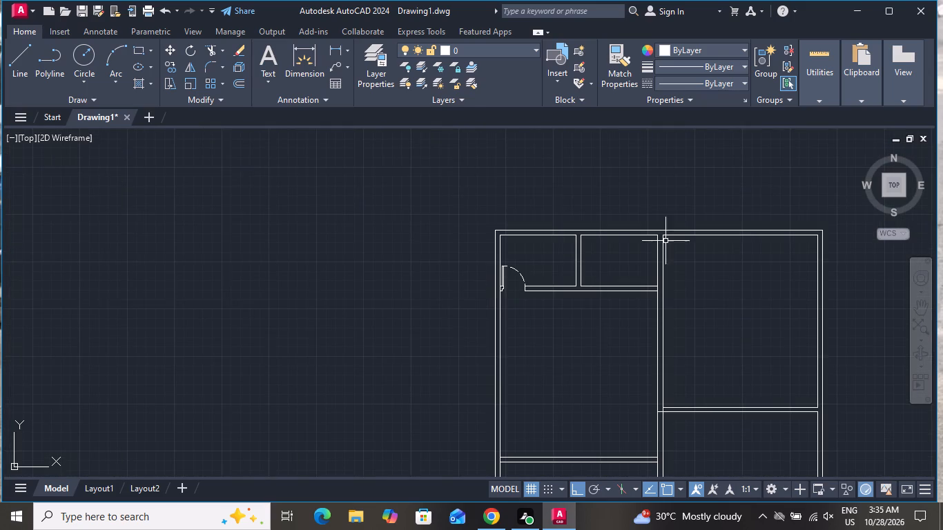
scroll(667, 239, "up", 3)
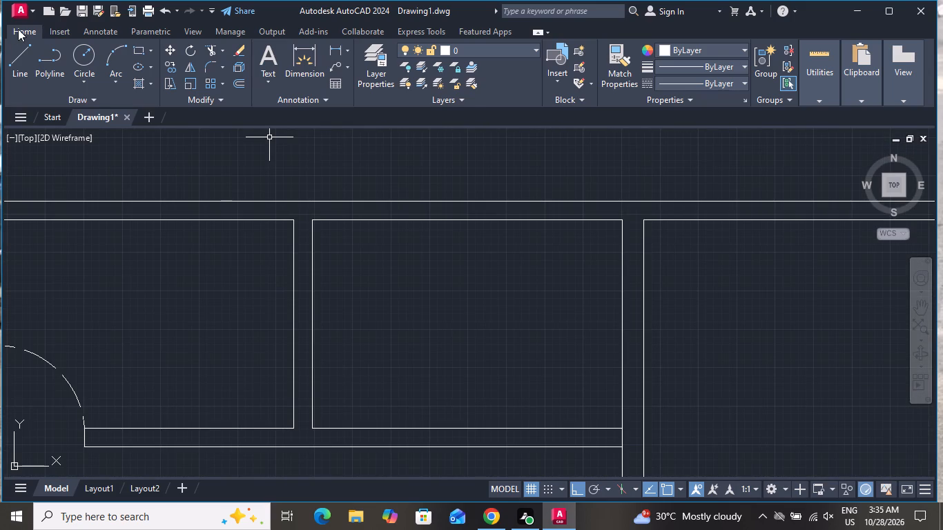
left_click(24, 52)
scroll(610, 213, "up", 2)
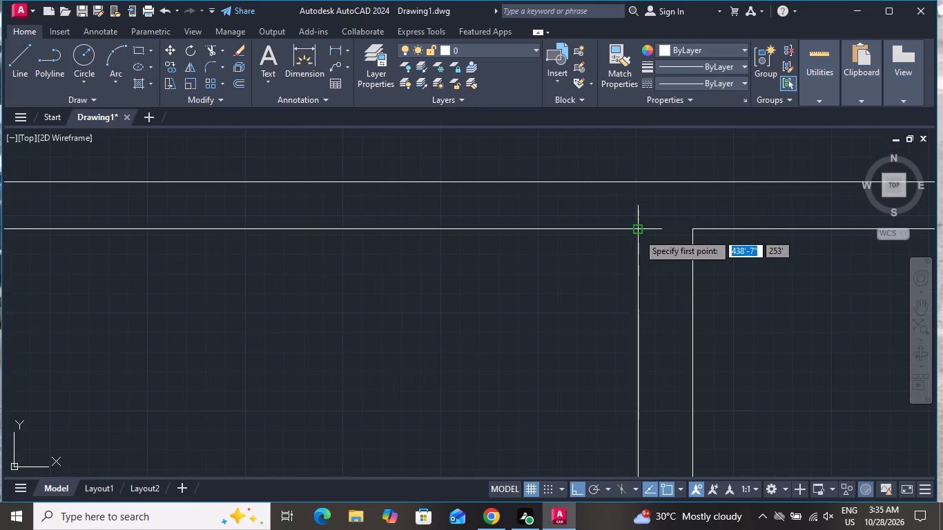
left_click(639, 230)
left_click(694, 229)
right_click(694, 229)
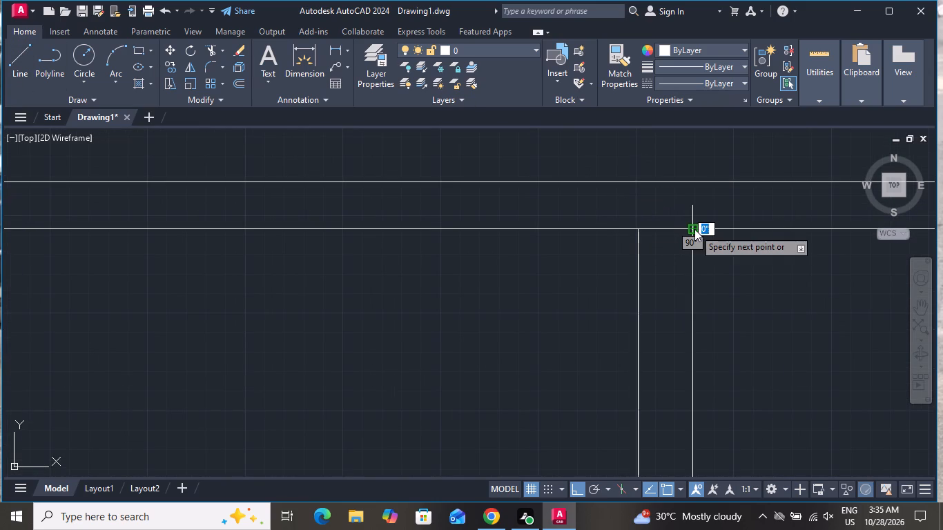
left_click(700, 245)
Offset the line across the partition's north end 3" south to form the door's north jamb.
type("O 3")
key("shift+quotedbl")
key("Return")
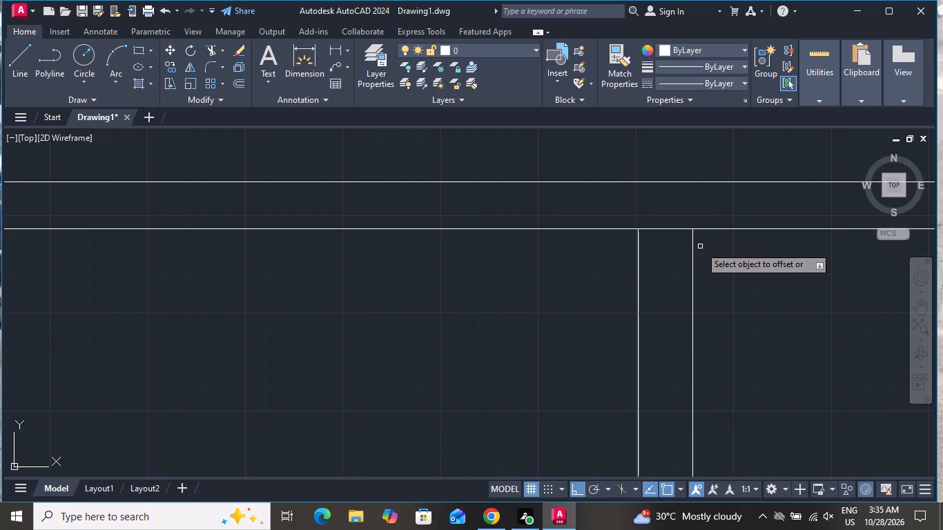
left_click(675, 232)
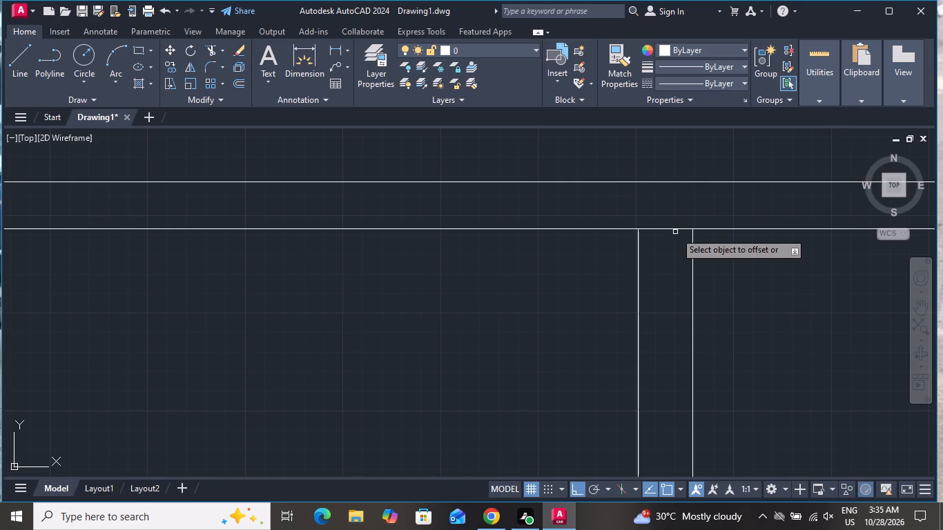
left_click(675, 228)
left_click(714, 311)
right_click(720, 285)
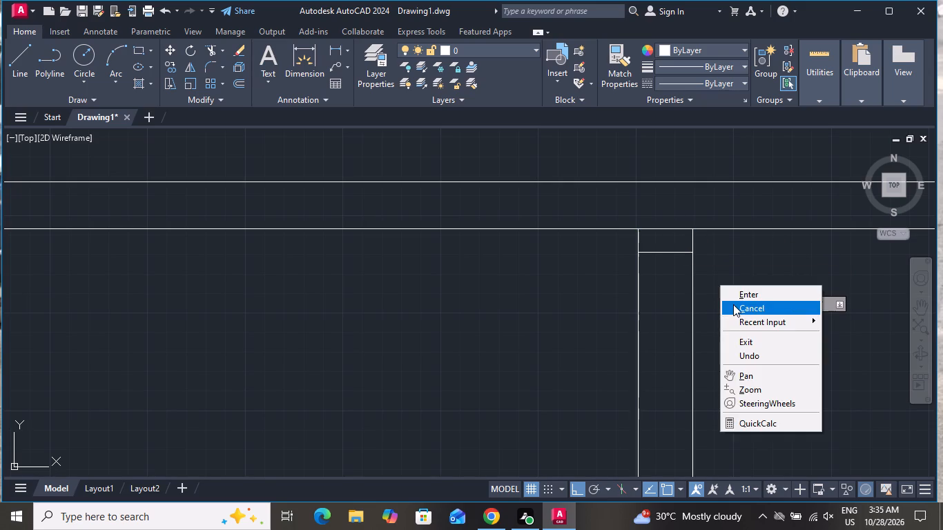
left_click(735, 302)
Offset the north jamb line 2'6" south to form the door's south jamb.
type("O")
key("space")
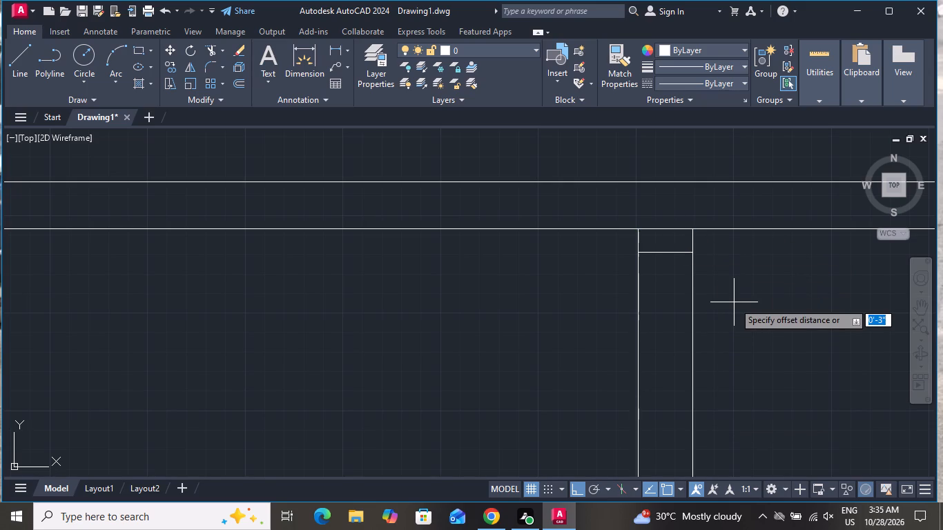
type("2'6")
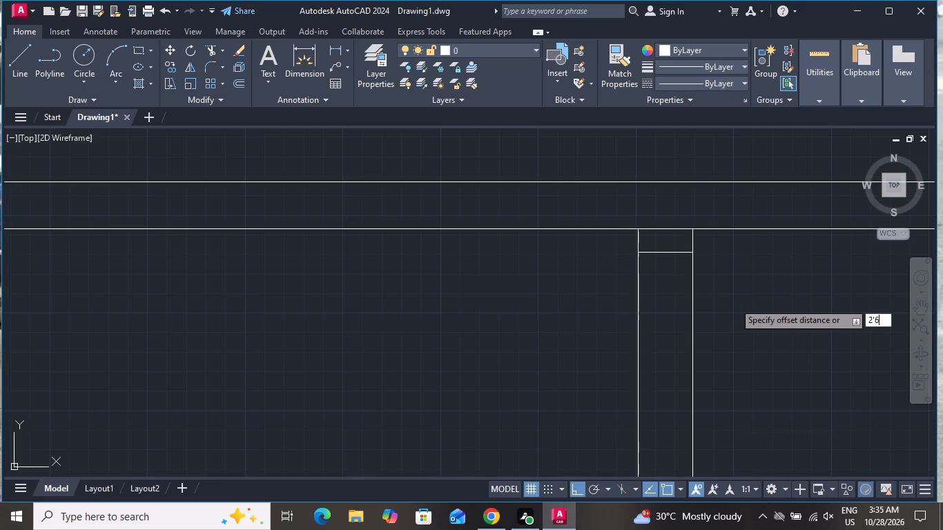
key("shift+quotedbl")
key("Return")
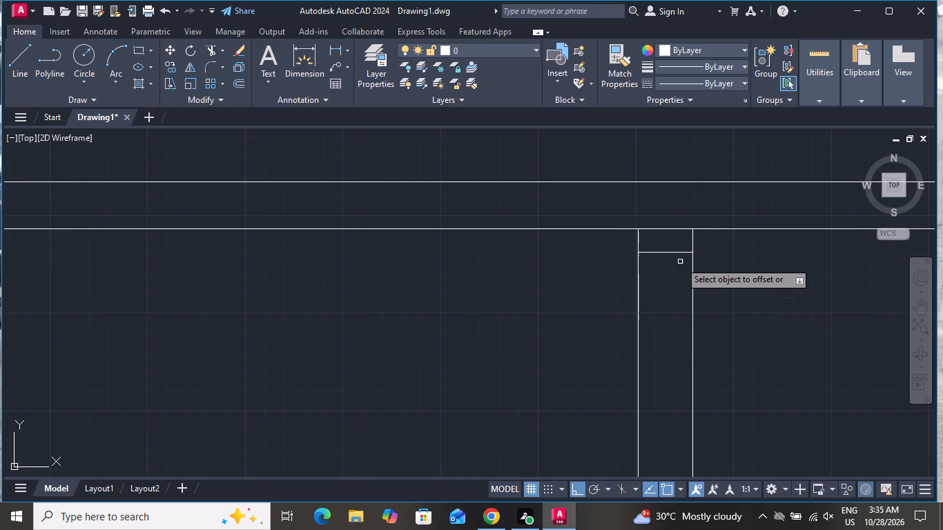
left_click(678, 253)
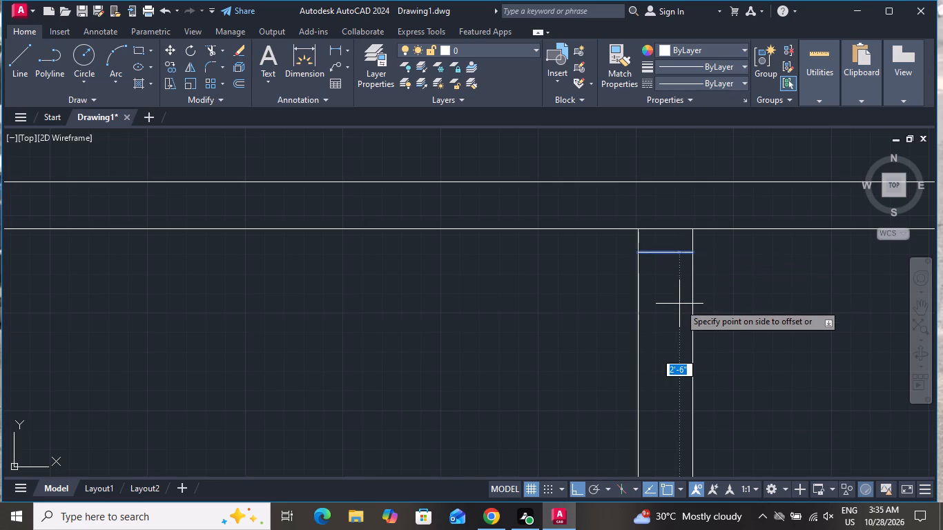
left_click(679, 304)
scroll(679, 277, "down", 3)
right_click(704, 297)
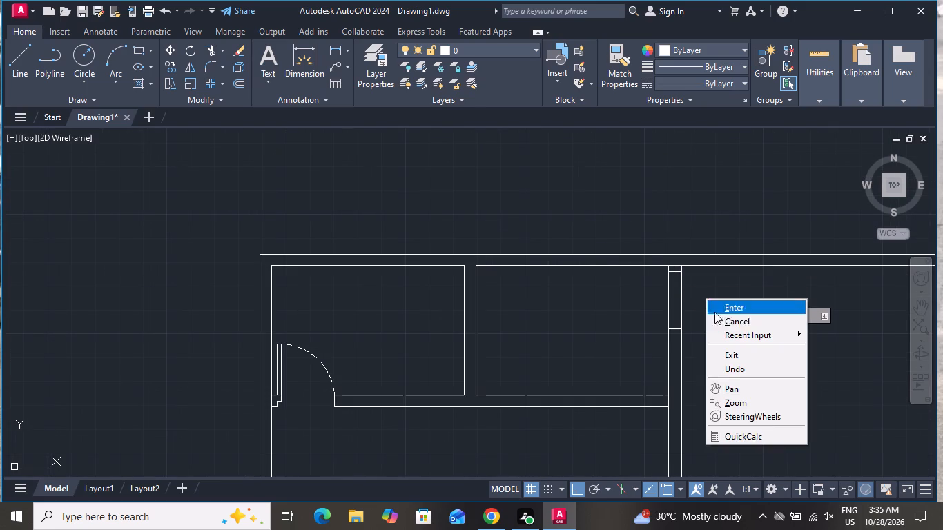
left_click(723, 320)
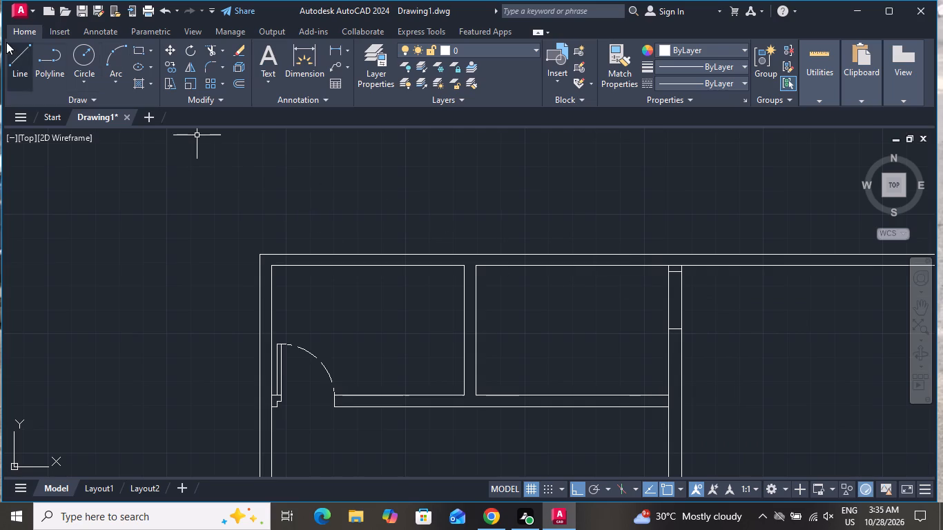
Draw a 2'6" door leaf line straight west from the midpoint of the north jamb line.
left_click(19, 50)
scroll(699, 271, "up", 3)
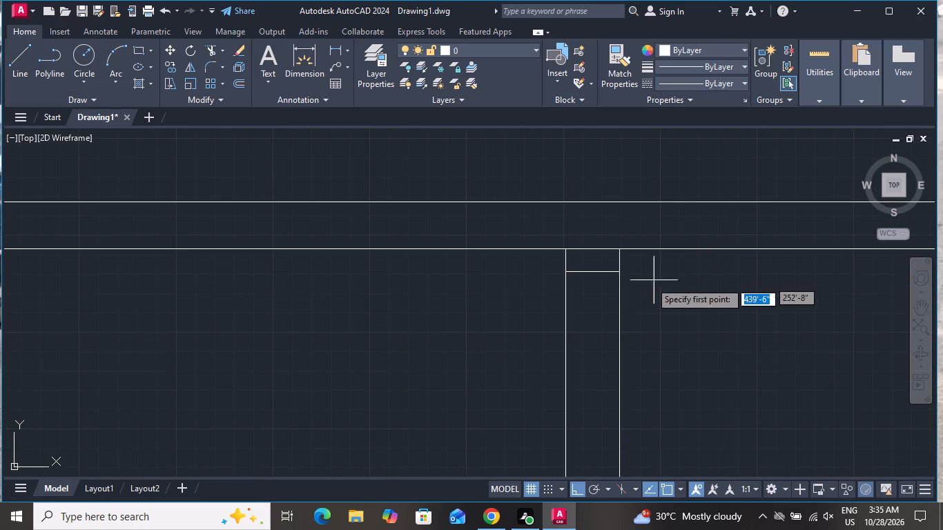
left_click(594, 269)
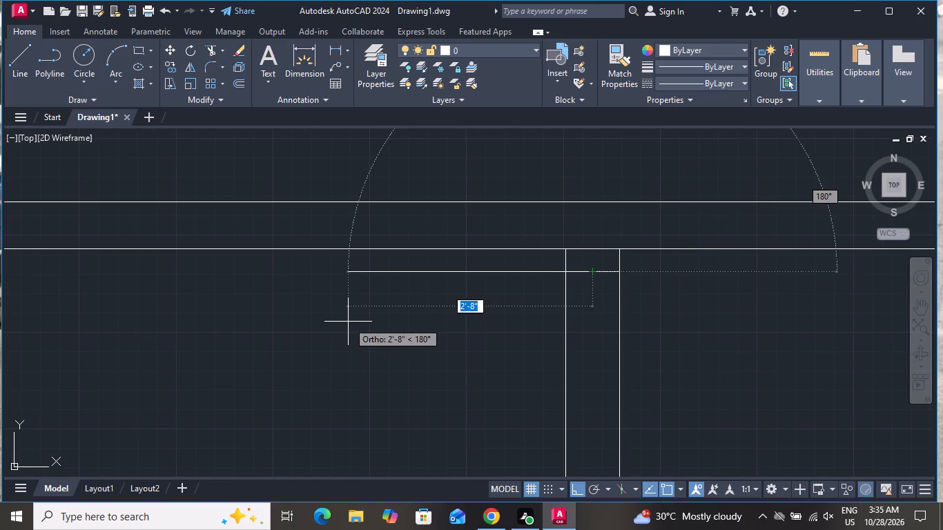
type("2'6\"")
key("Return")
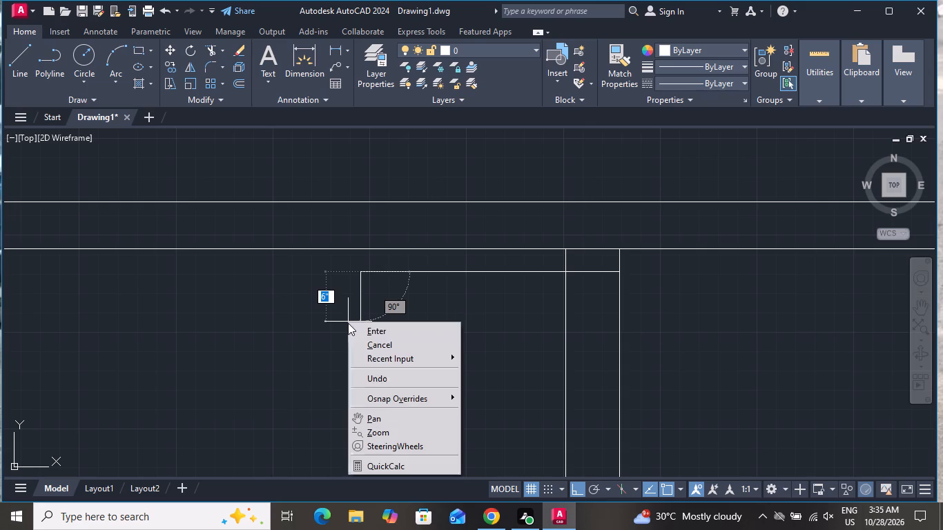
left_click(359, 341)
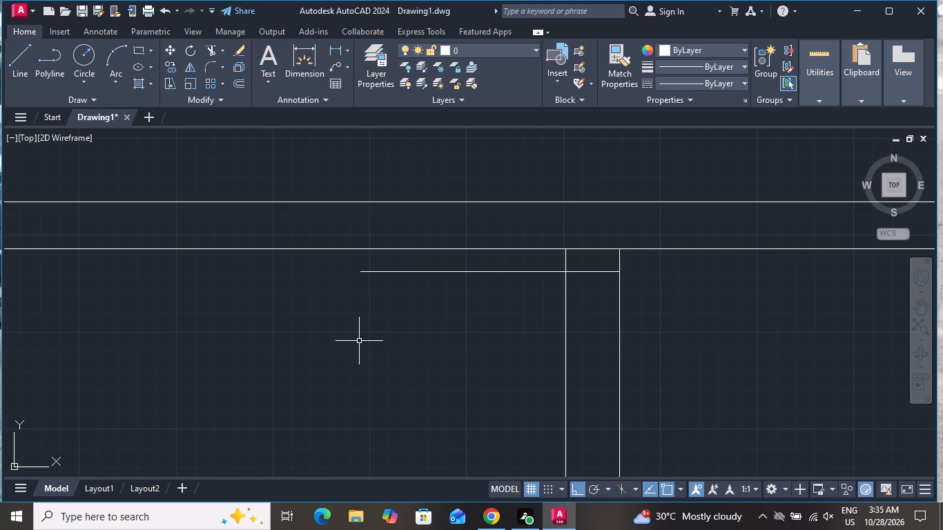
Offset the new door leaf line 2" south to give the leaf its thickness.
type("O 2")
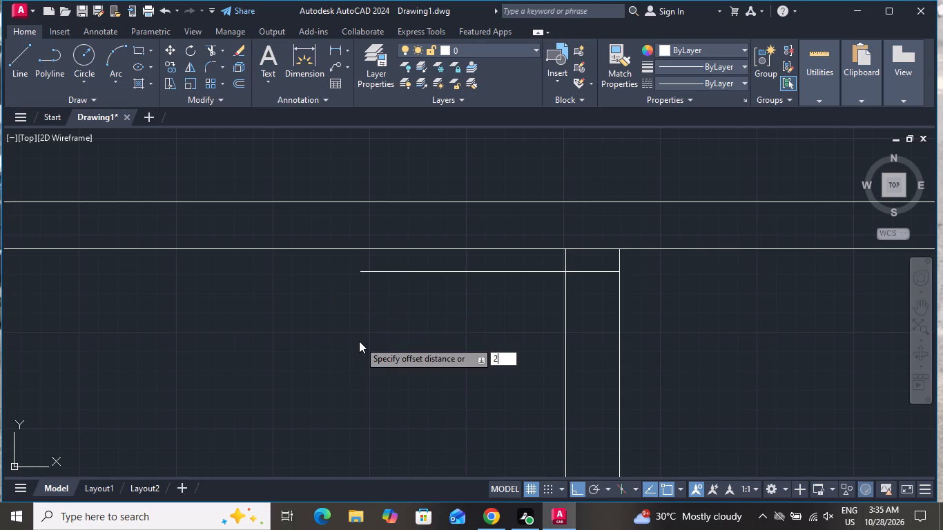
key("shift+quotedbl")
key("Return")
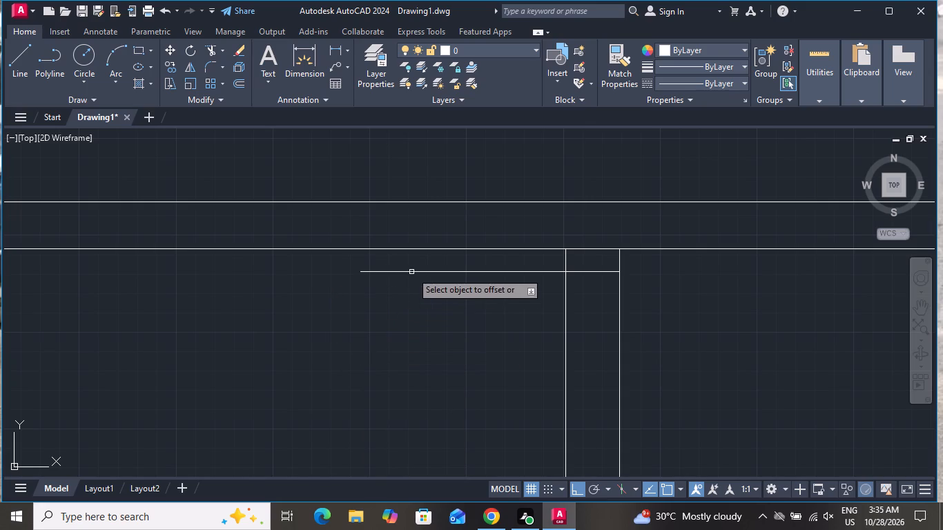
left_click(411, 271)
left_click(431, 313)
right_click(432, 306)
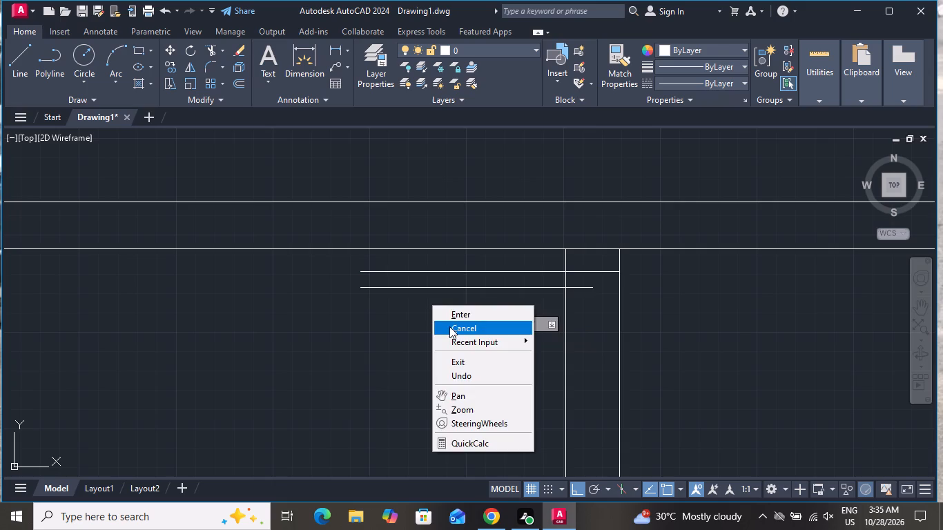
left_click(449, 326)
Draw the swing arc in ACAD_ISO02W100 linetype from the south jamb's midpoint through the offset leaf line's west end to the first leaf line's west end.
scroll(480, 287, "down", 2)
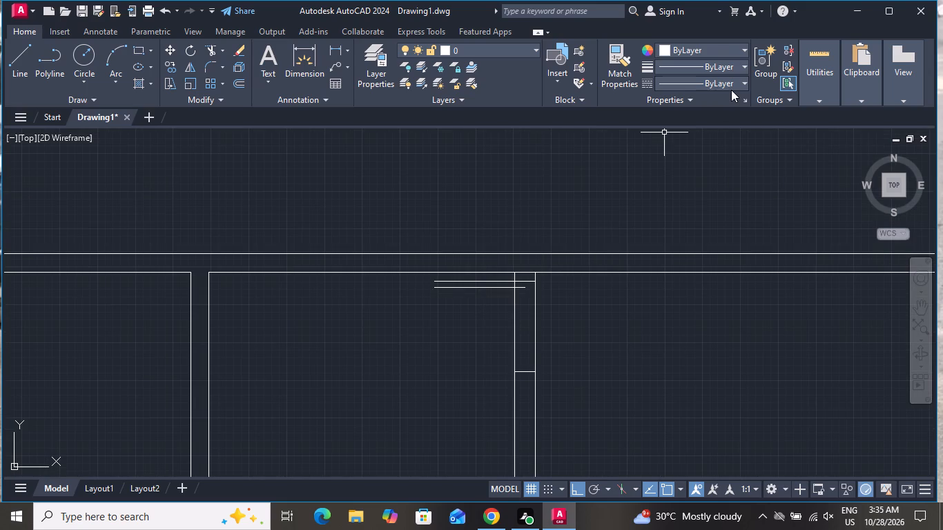
left_click(730, 81)
left_click(725, 132)
type("A")
key("space")
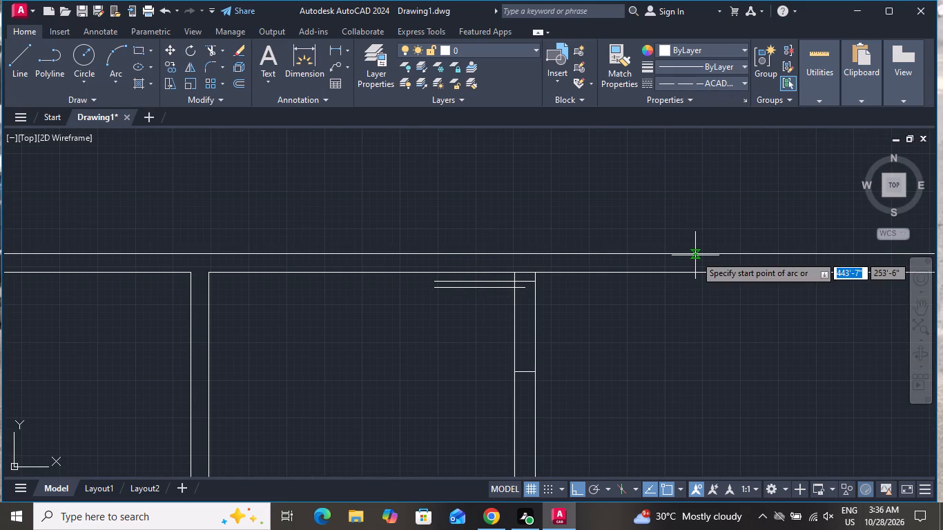
left_click(529, 371)
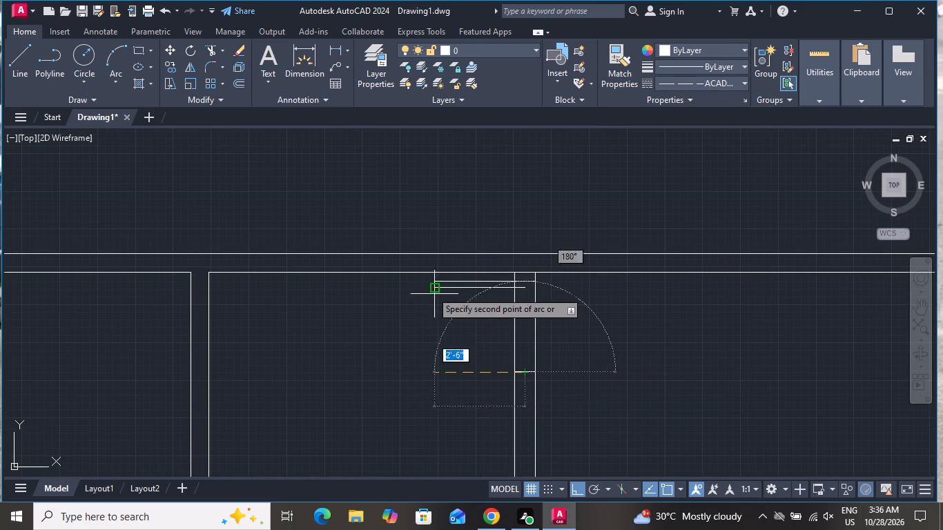
scroll(431, 291, "up", 3)
left_click(436, 272)
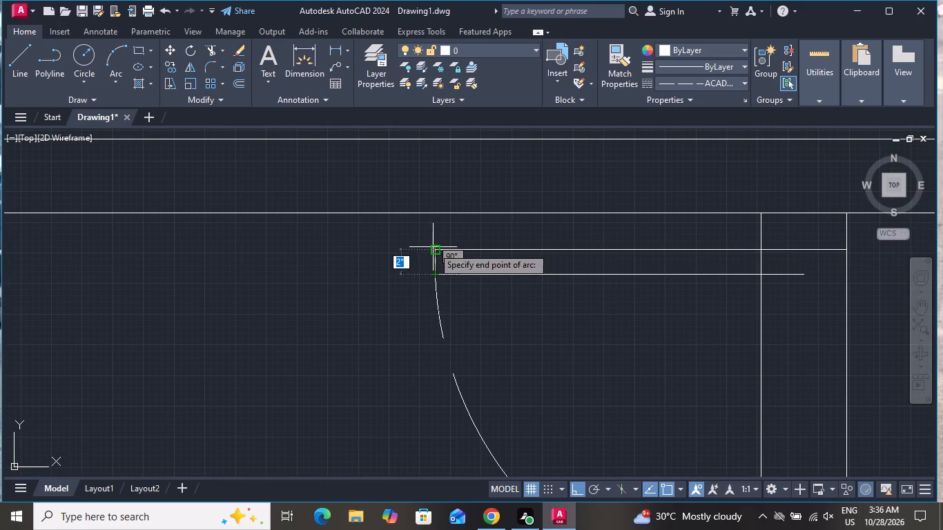
left_click(433, 247)
scroll(449, 284, "down", 4)
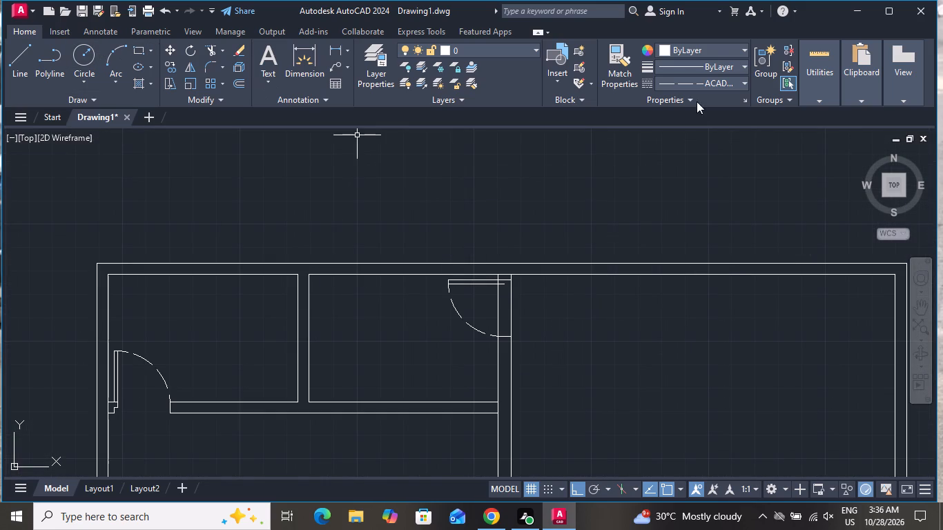
Reset the current linetype to ByLayer and close the east end of the door leaf with a short line.
left_click(676, 88)
left_click(693, 105)
left_click(19, 70)
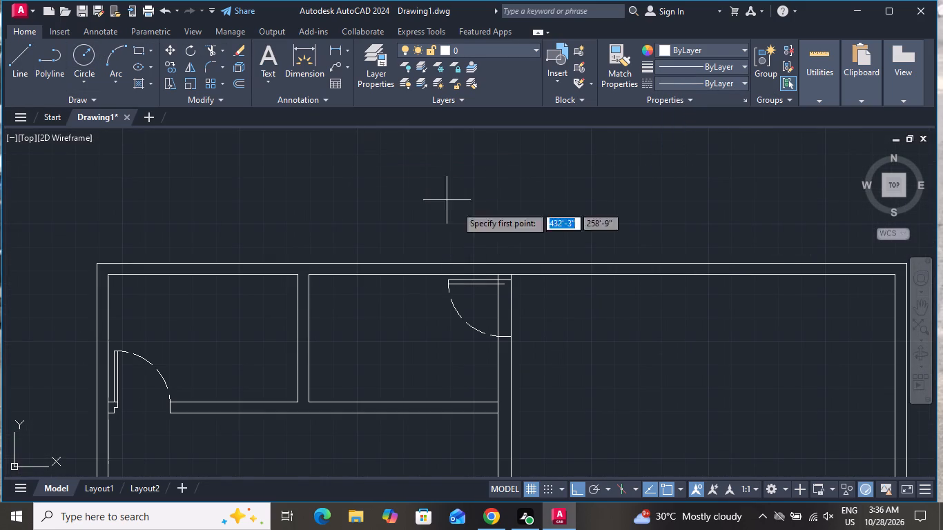
scroll(503, 288, "up", 4)
left_click(503, 258)
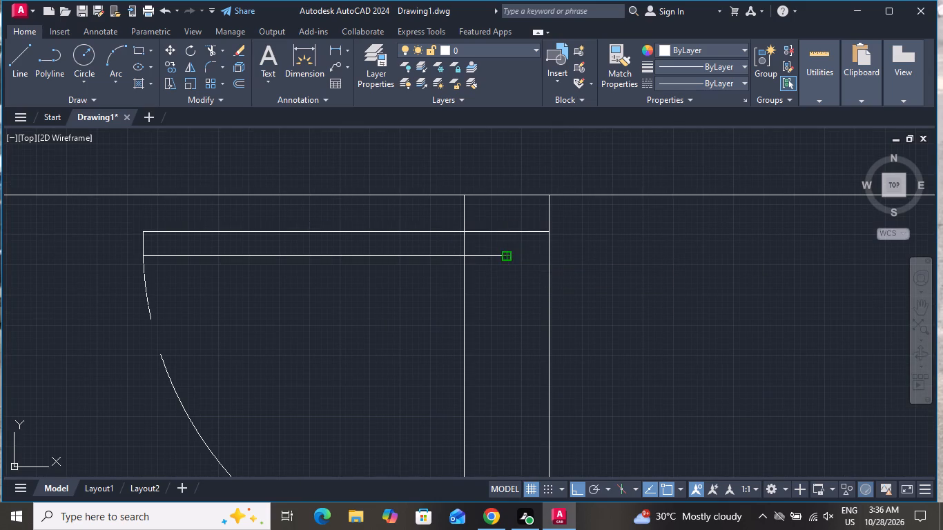
left_click(507, 235)
right_click(507, 235)
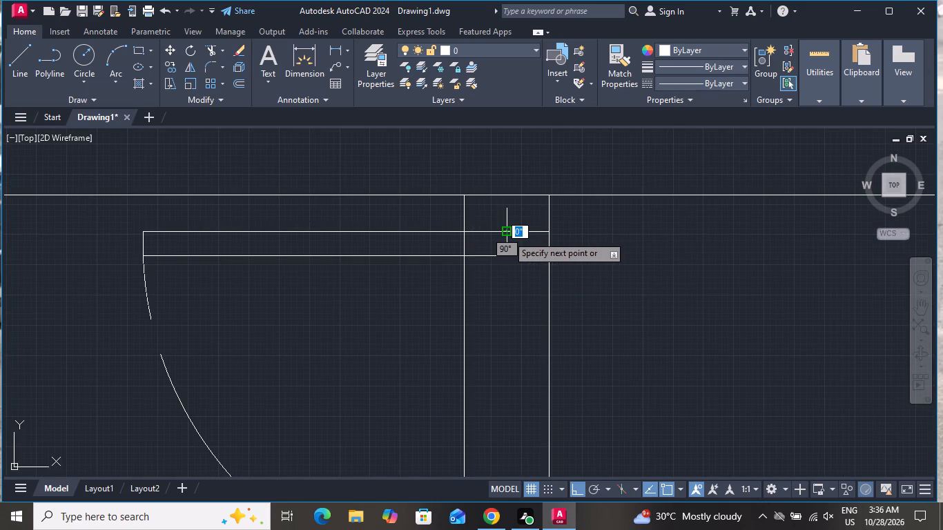
left_click(526, 257)
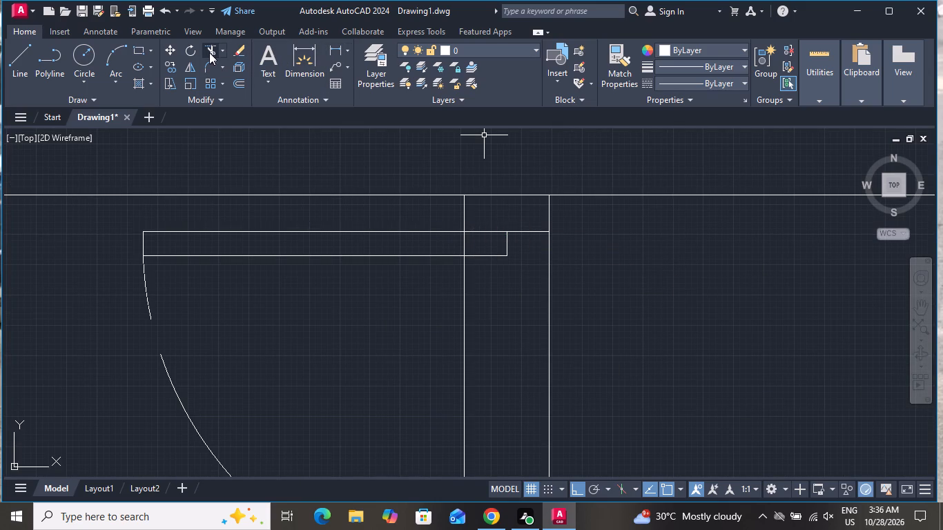
Trim the north jamb line between the wall's west face and the leaf's closed east end.
left_click(209, 47)
left_click(485, 238)
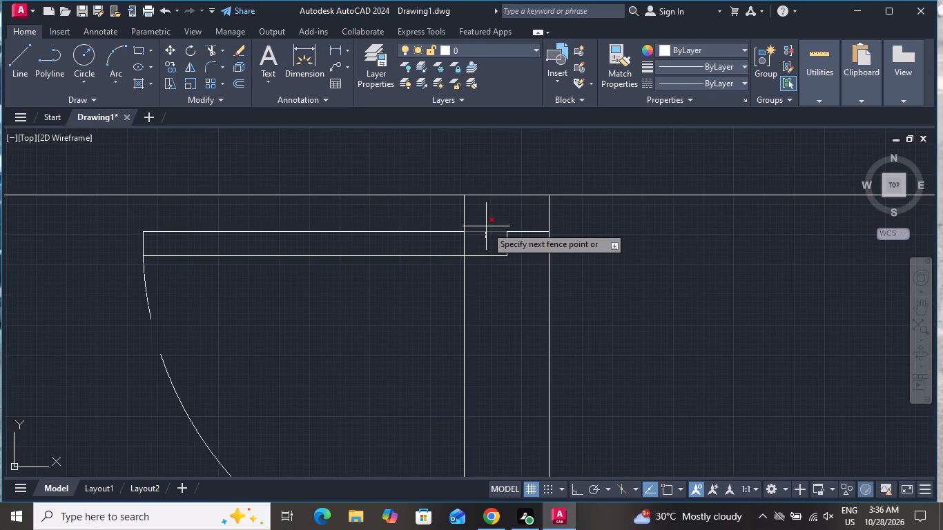
left_click(486, 226)
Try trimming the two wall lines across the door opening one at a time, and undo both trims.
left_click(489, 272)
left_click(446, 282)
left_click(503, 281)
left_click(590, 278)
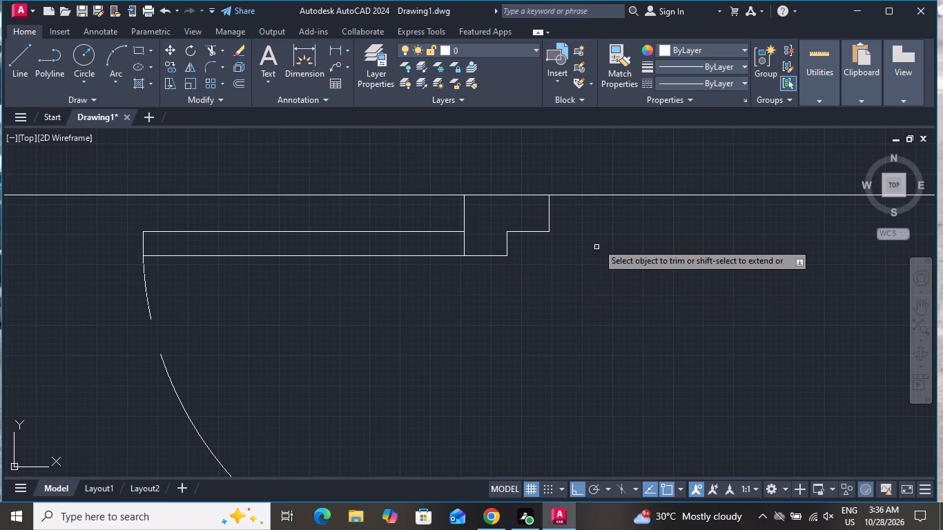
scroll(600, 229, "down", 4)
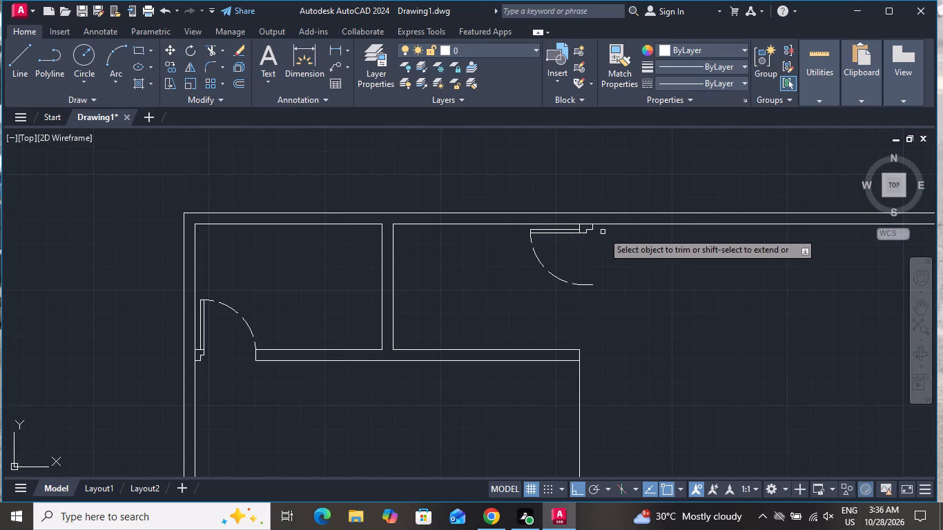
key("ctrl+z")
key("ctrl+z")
Trim both wall lines across the door opening between the leaf and the south jamb.
scroll(637, 232, "down", 2)
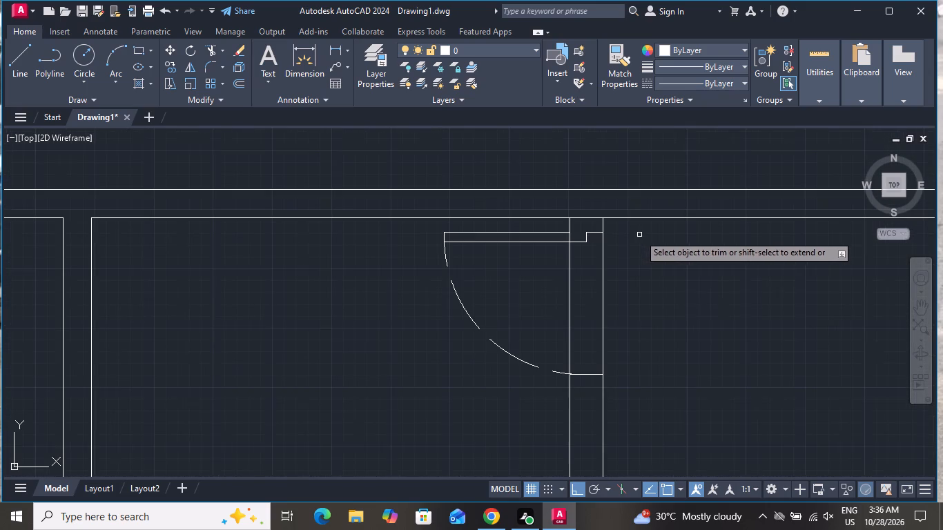
left_click(628, 291)
left_click(558, 302)
right_click(602, 299)
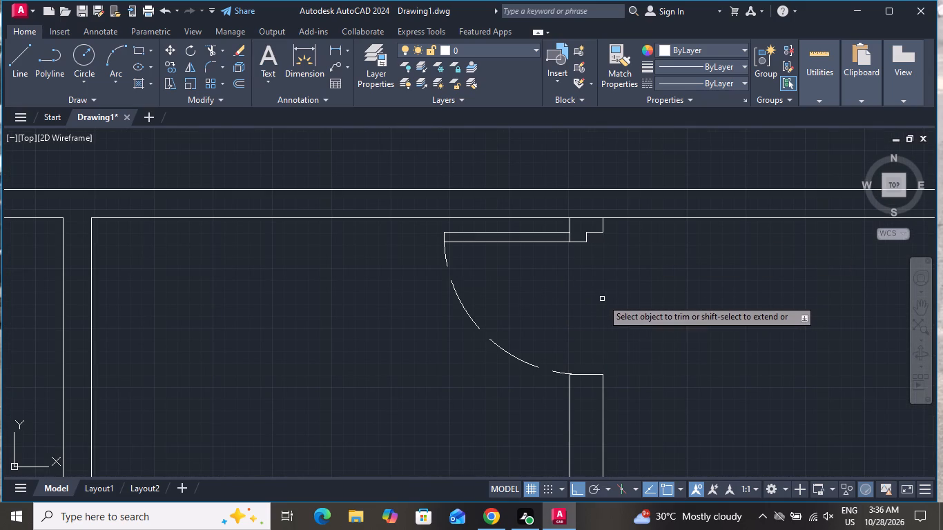
left_click(623, 319)
Draw a line across the central north-south wall, continuing the north face of the west room's south partition.
scroll(610, 231, "down", 3)
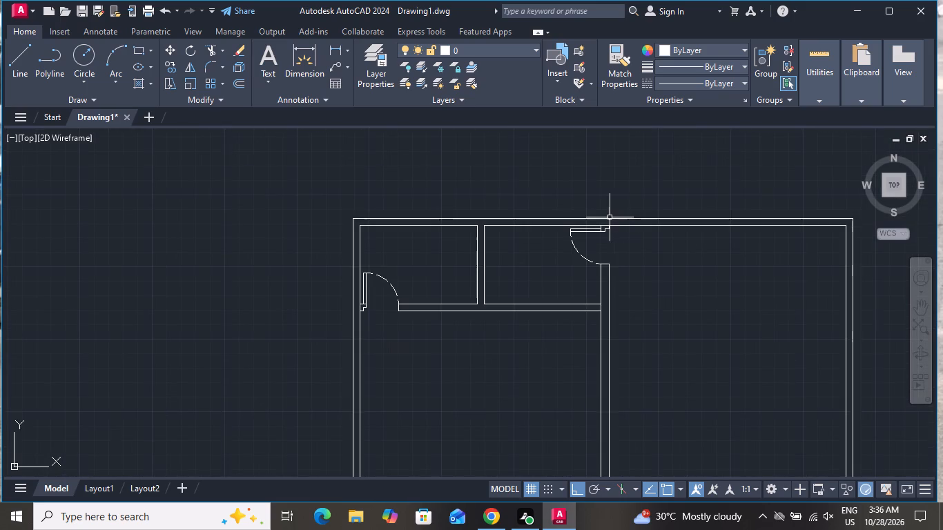
scroll(610, 217, "down", 2)
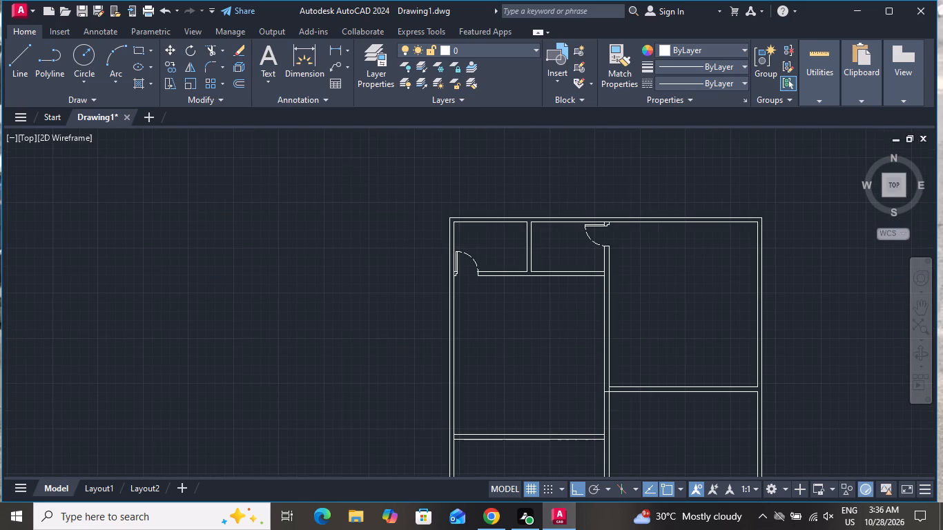
left_click(17, 70)
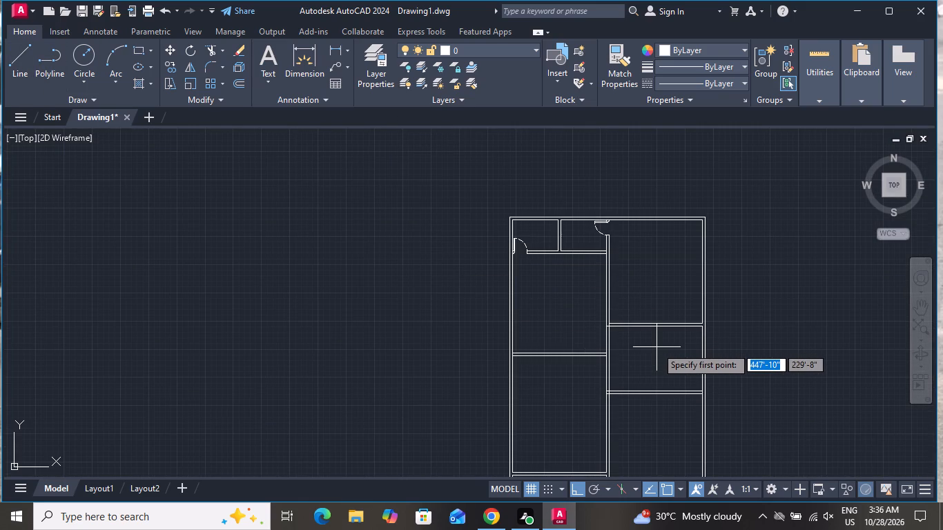
scroll(583, 323, "up", 2)
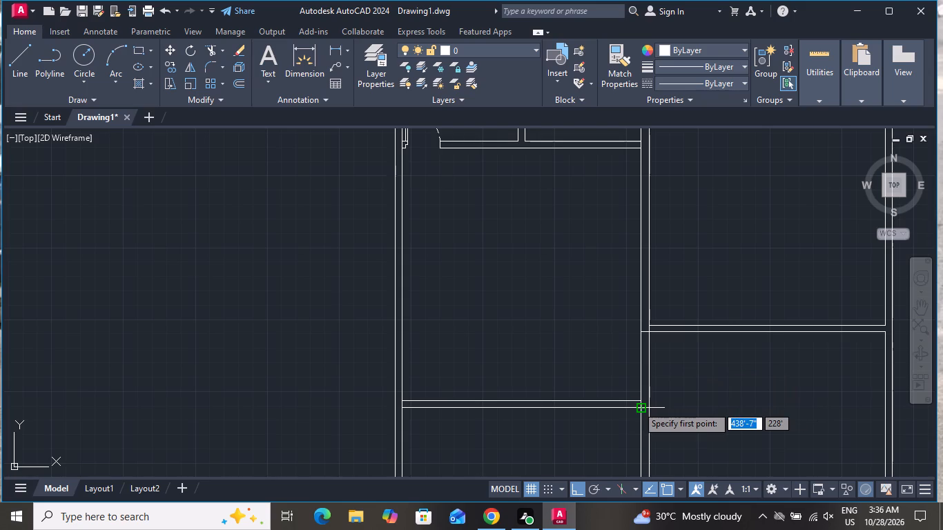
scroll(637, 406, "up", 2)
left_click(644, 395)
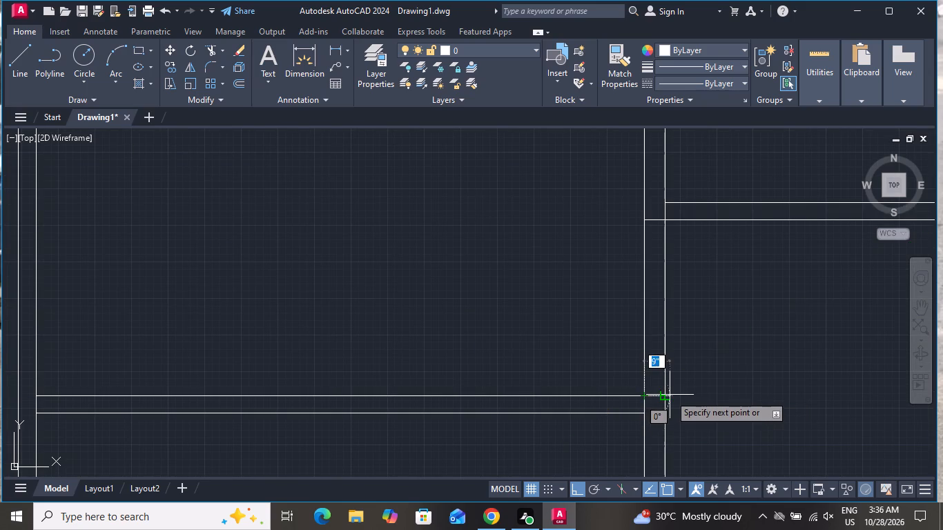
left_click(668, 396)
right_click(668, 396)
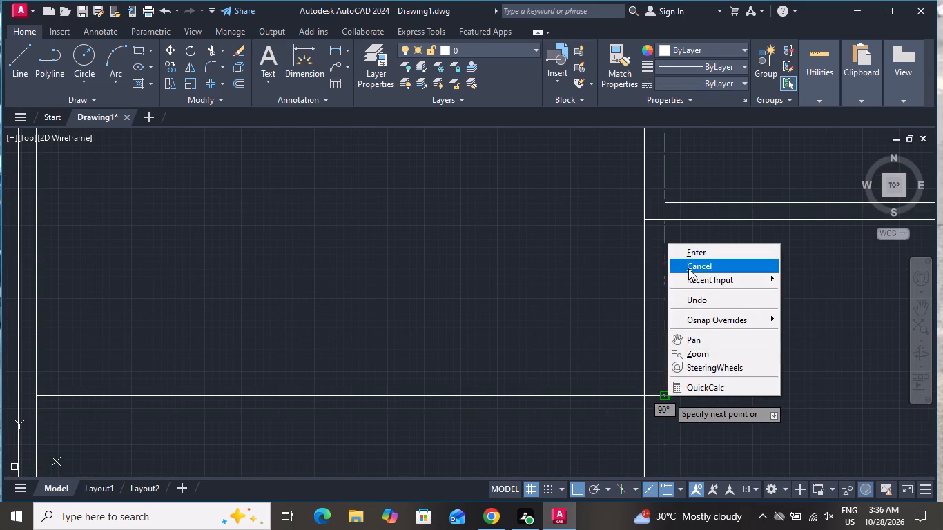
left_click(688, 268)
Offset the new line across the central wall 3" north to form the next door's south jamb.
type("O")
key("space")
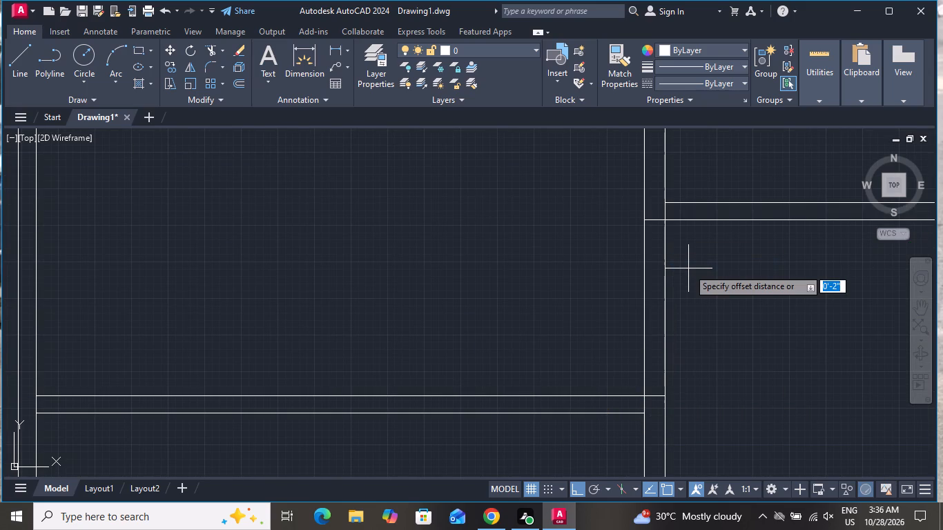
key("3")
key("shift+quotedbl")
key("Return")
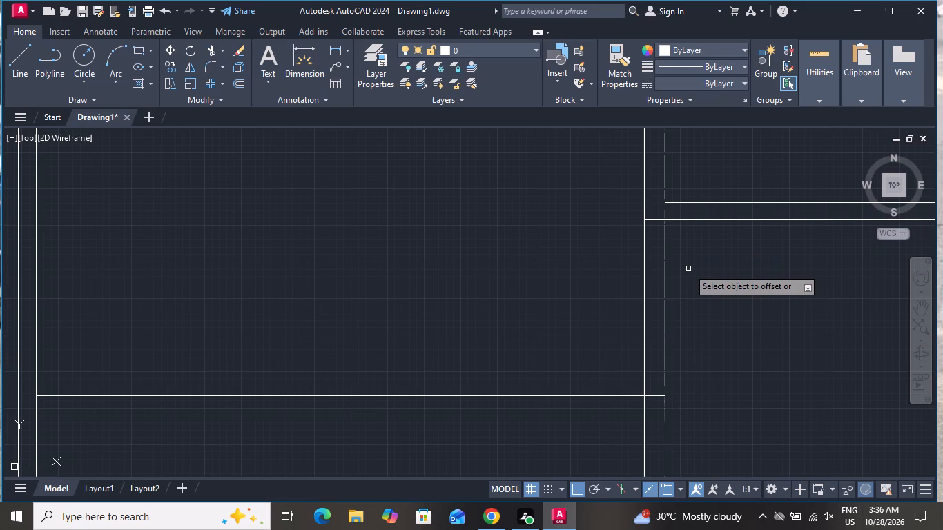
left_click(660, 396)
left_click(658, 376)
right_click(697, 324)
left_click(720, 347)
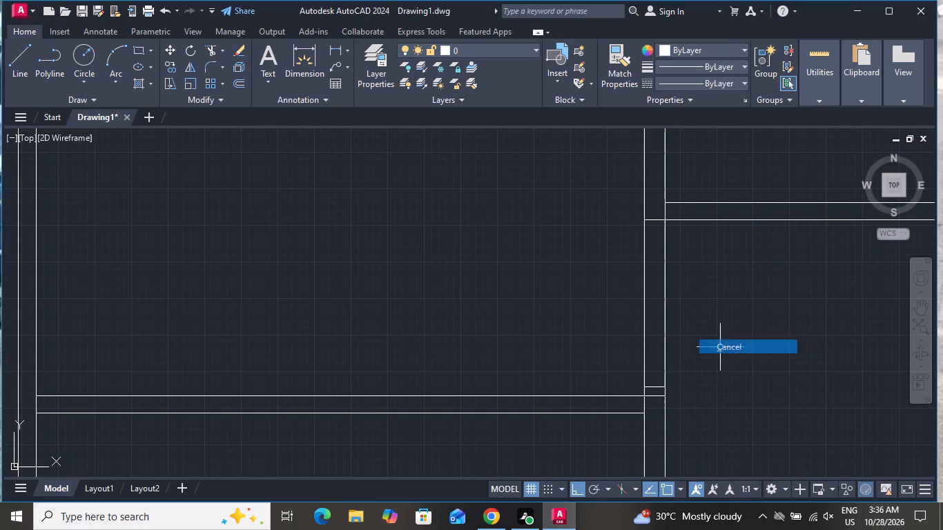
Offset the south jamb line 3' north to form the door's north jamb.
type("O")
key("space")
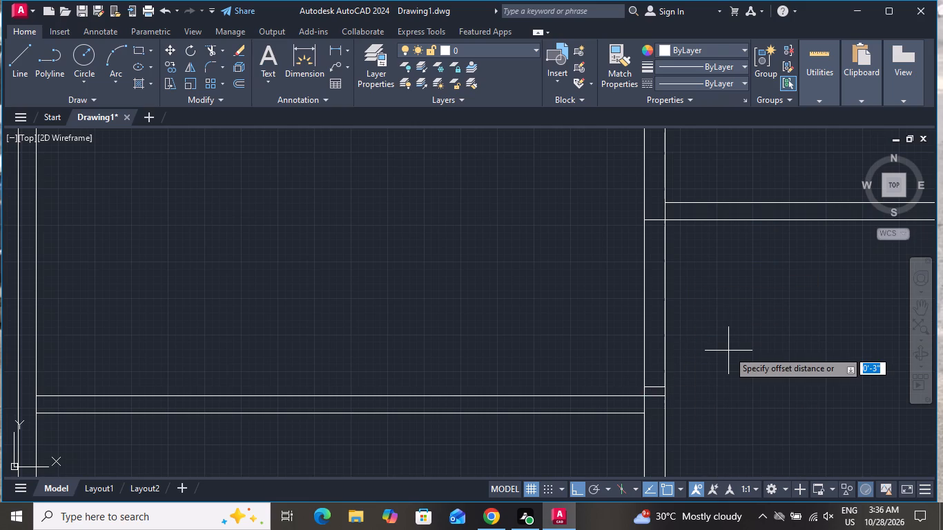
type("3'")
key("Return")
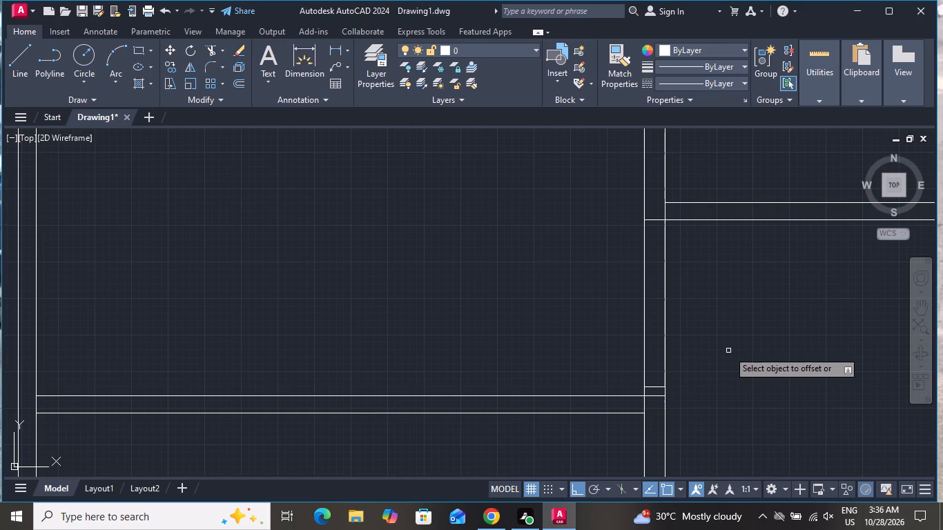
scroll(619, 404, "up", 2)
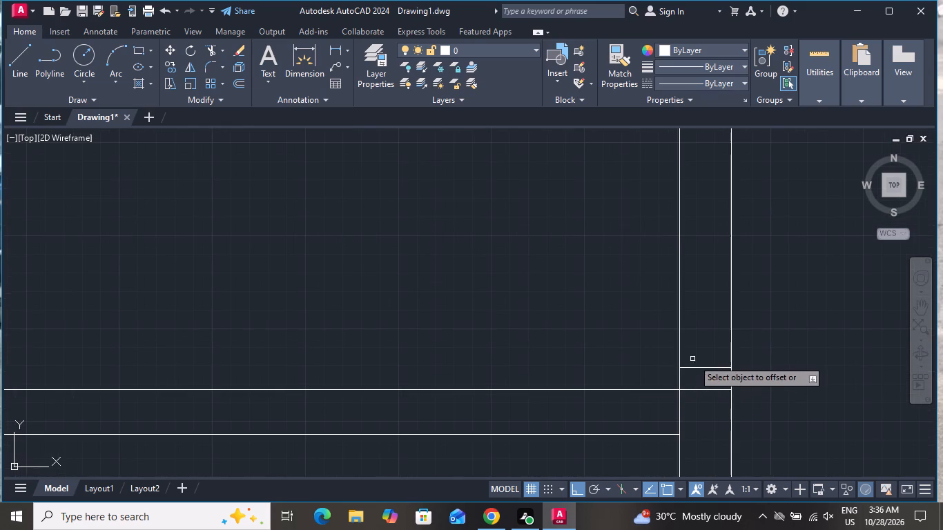
left_click(695, 369)
left_click(695, 332)
scroll(695, 344, "down", 2)
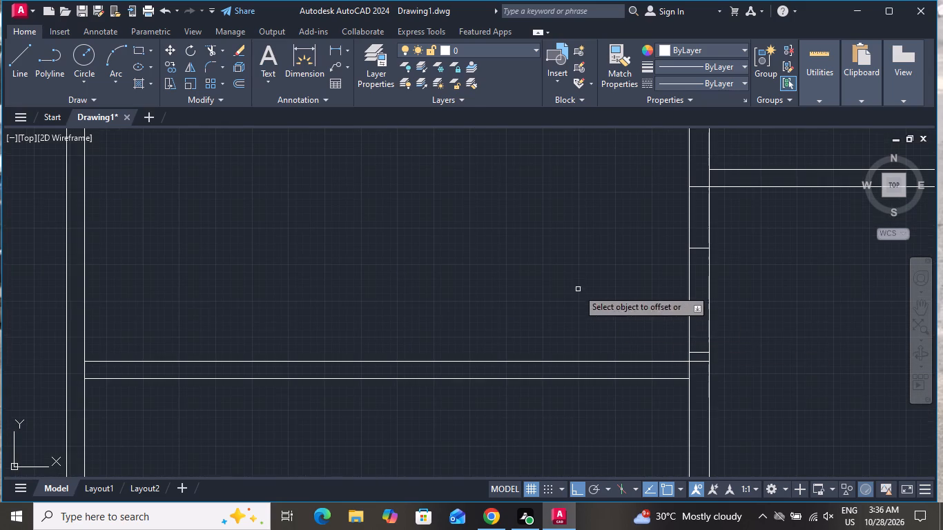
right_click(578, 289)
left_click(601, 313)
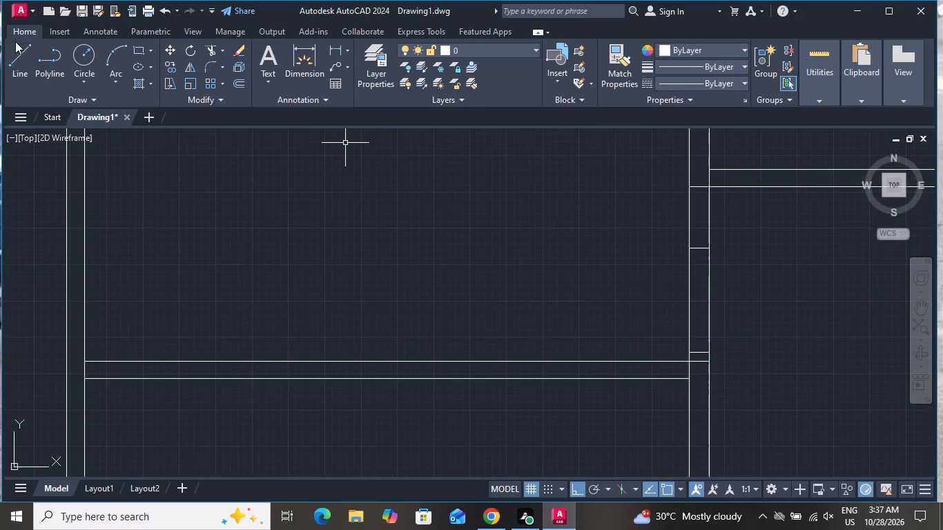
Draw a 3' door leaf line straight west from the midpoint of the south jamb line.
left_click(22, 68)
scroll(707, 388, "up", 3)
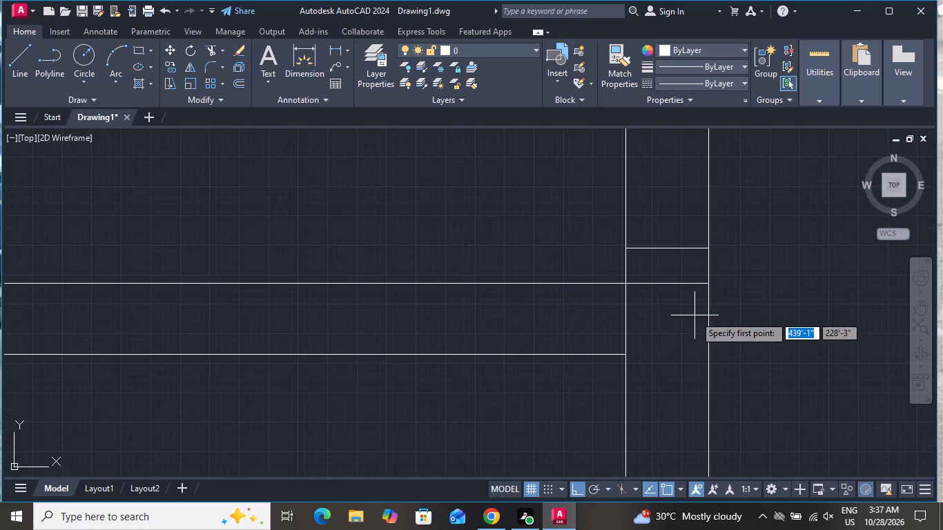
left_click(668, 248)
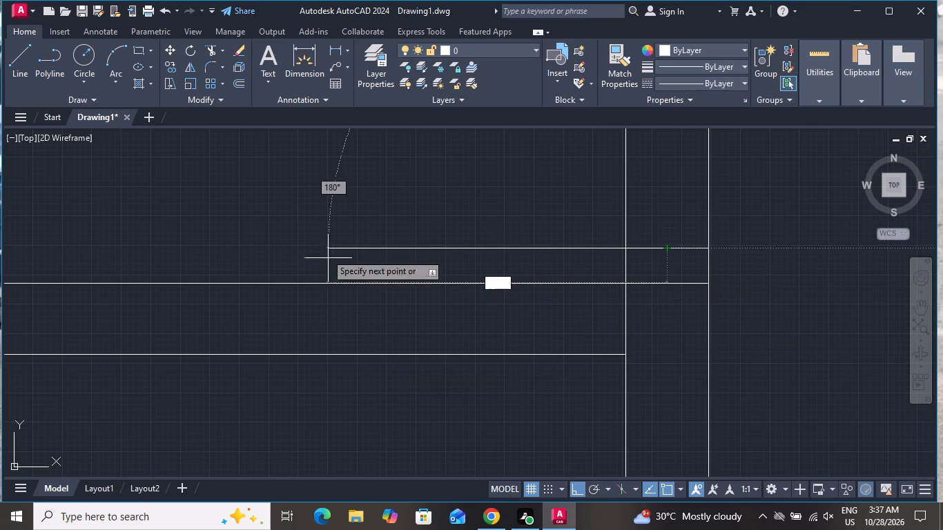
key("3")
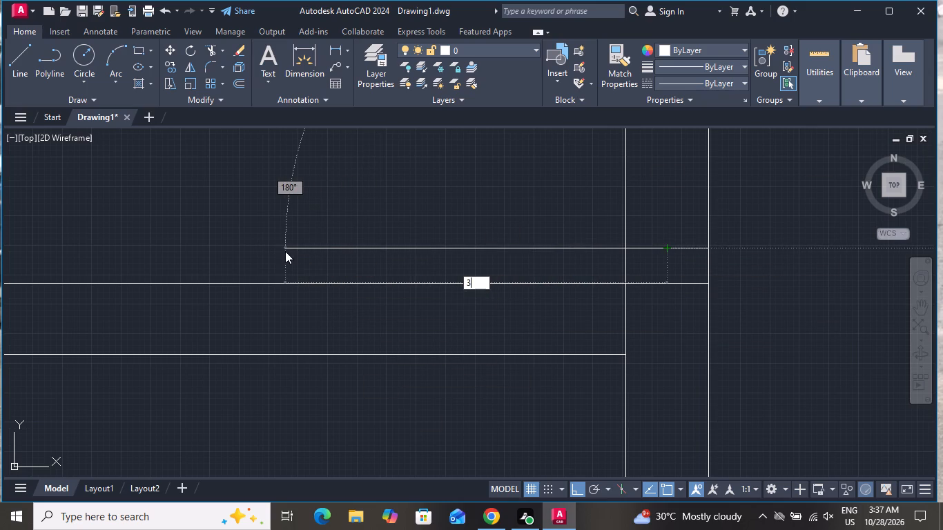
key("apostrophe")
key("Return")
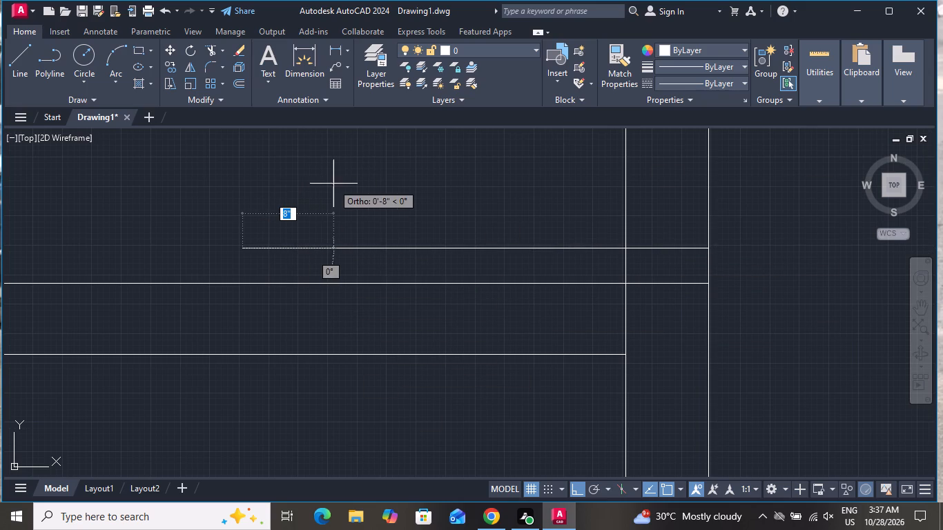
right_click(333, 184)
left_click(352, 209)
Offset the 3' door leaf line 2" north to give the leaf its thickness.
type("O")
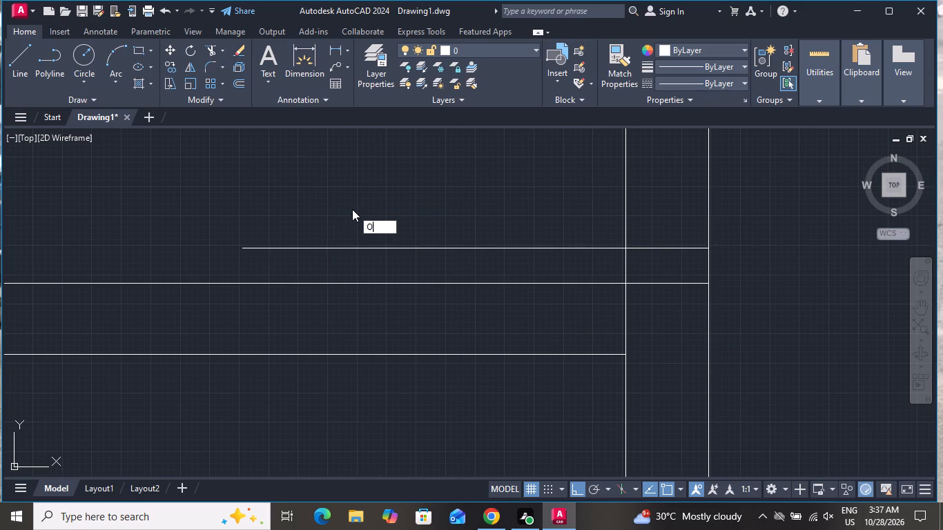
key("space")
key("2")
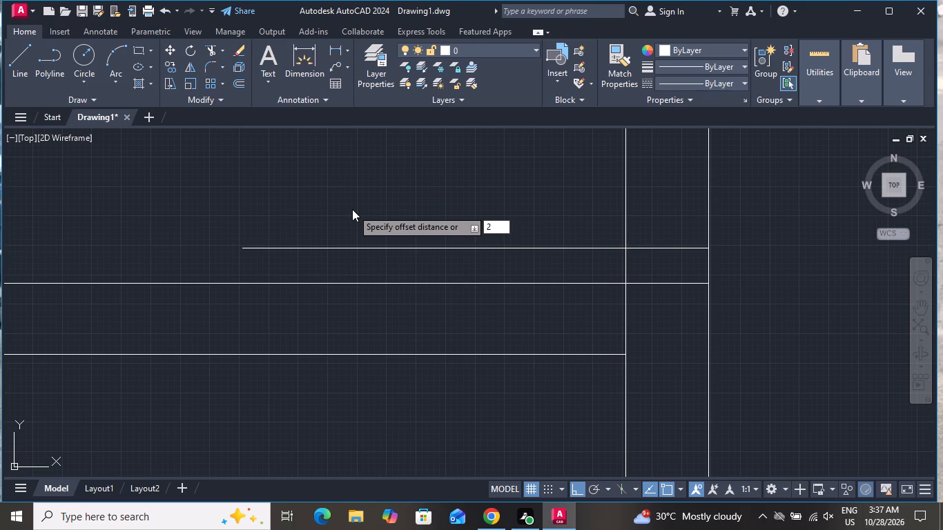
key("shift+quotedbl")
key("Return")
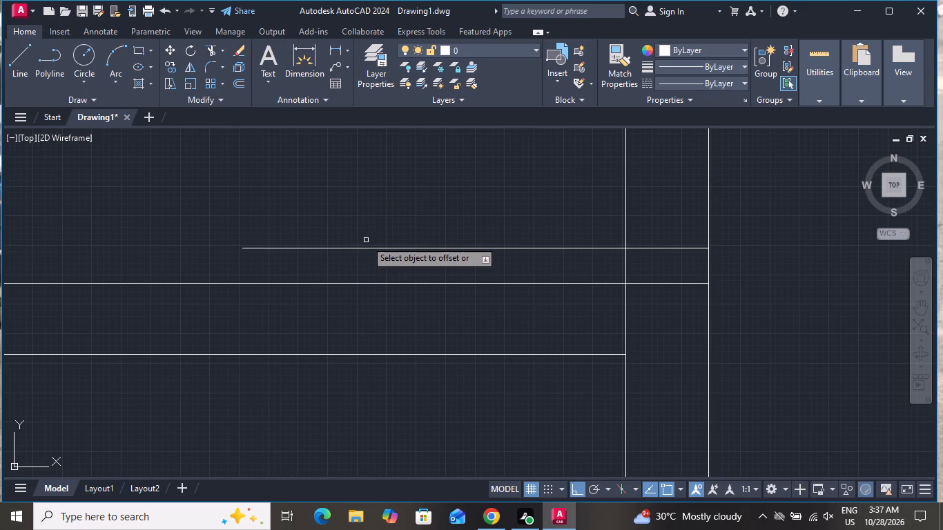
left_click(366, 248)
left_click(370, 229)
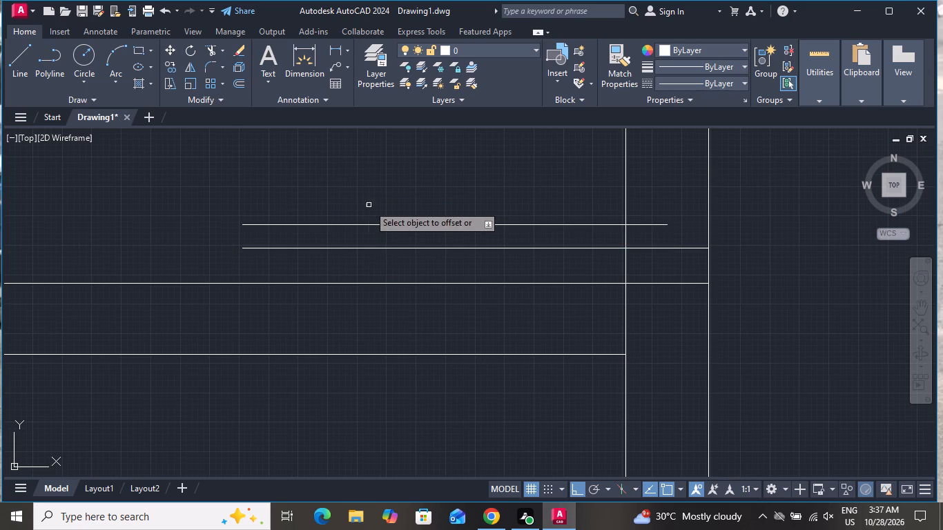
right_click(369, 205)
left_click(377, 224)
Draw the door's swing arc in ACAD_ISO02W100 linetype from the north jamb's midpoint to the west end of the door leaf.
scroll(405, 259, "down", 3)
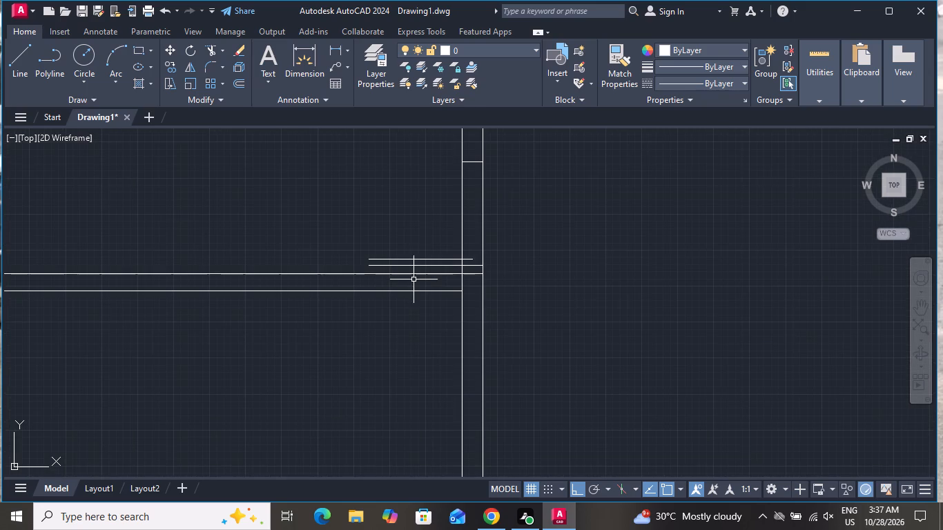
left_click(705, 81)
left_click(701, 135)
type("A")
key("space")
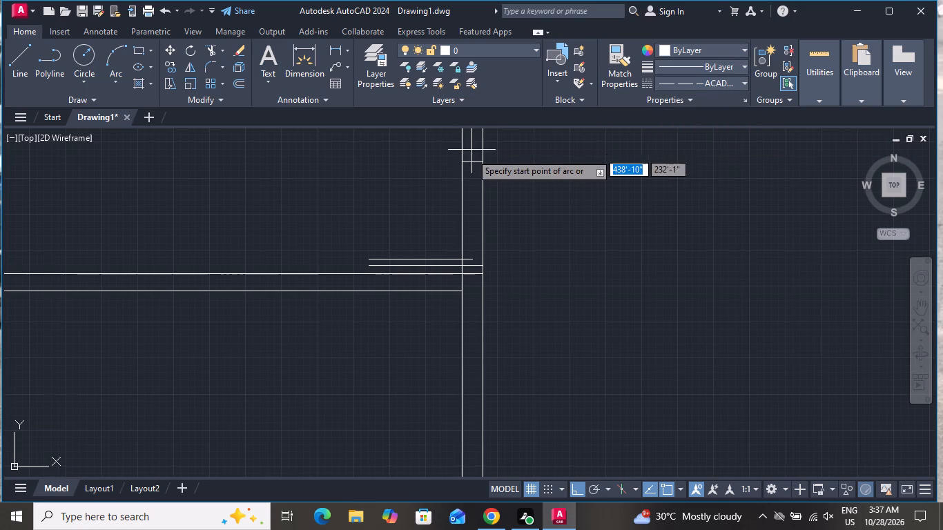
left_click(471, 164)
scroll(379, 257, "up", 1)
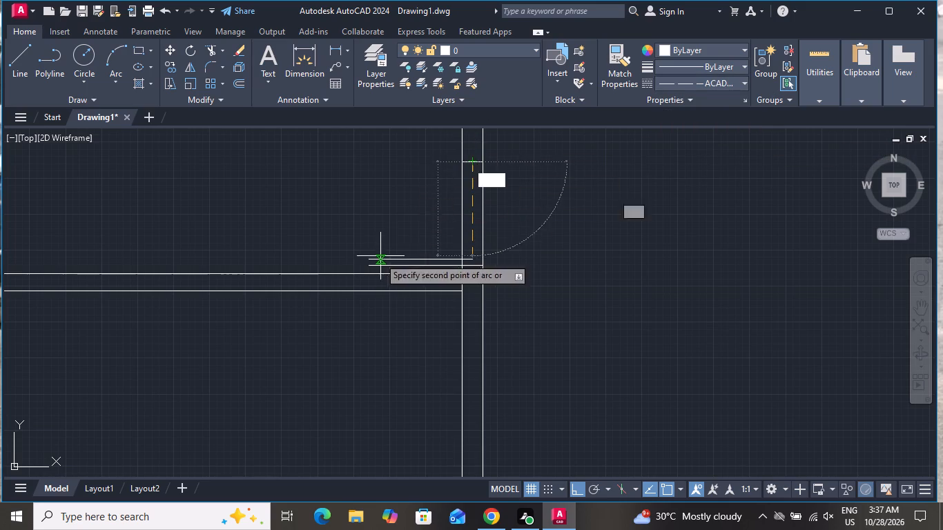
scroll(378, 257, "up", 2)
left_click(337, 262)
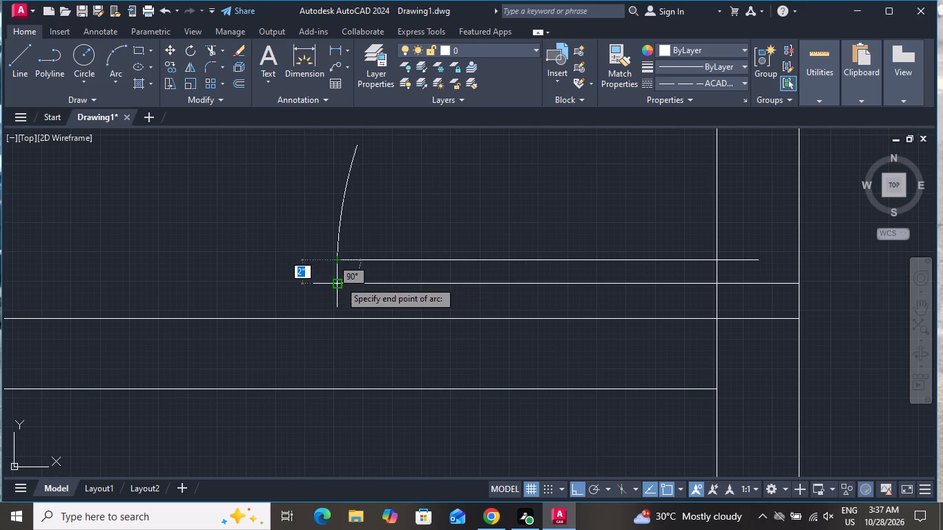
left_click(342, 283)
scroll(385, 255, "down", 2)
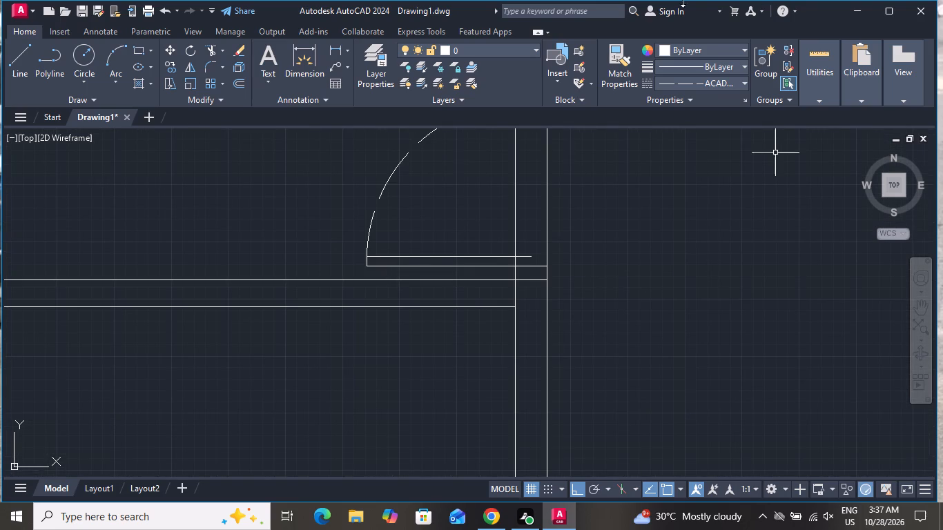
Restore the ByLayer linetype and close the east end of the door leaf with a short vertical line.
left_click(715, 85)
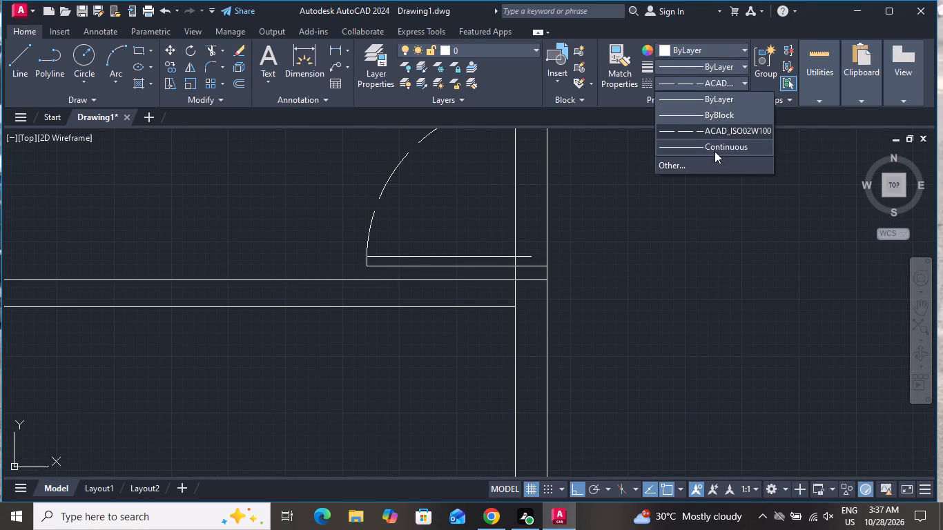
left_click(710, 93)
left_click(13, 46)
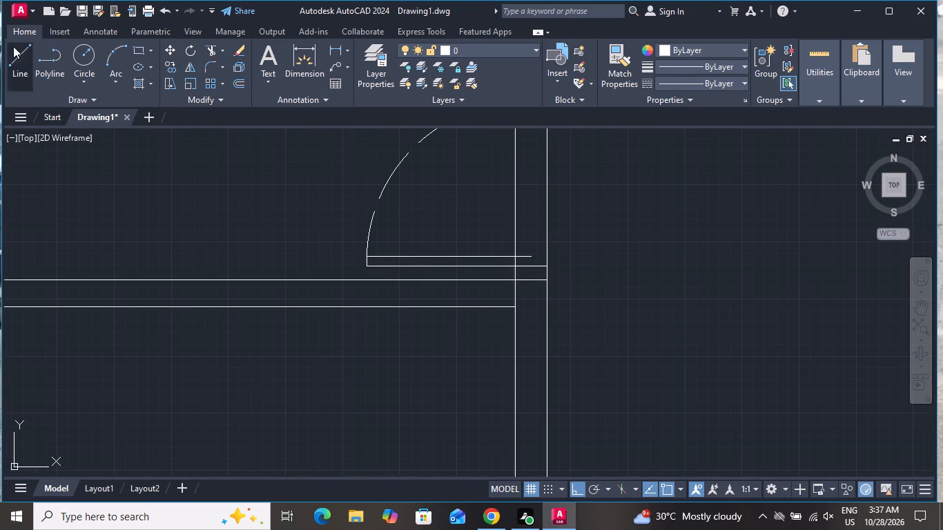
scroll(559, 277, "up", 3)
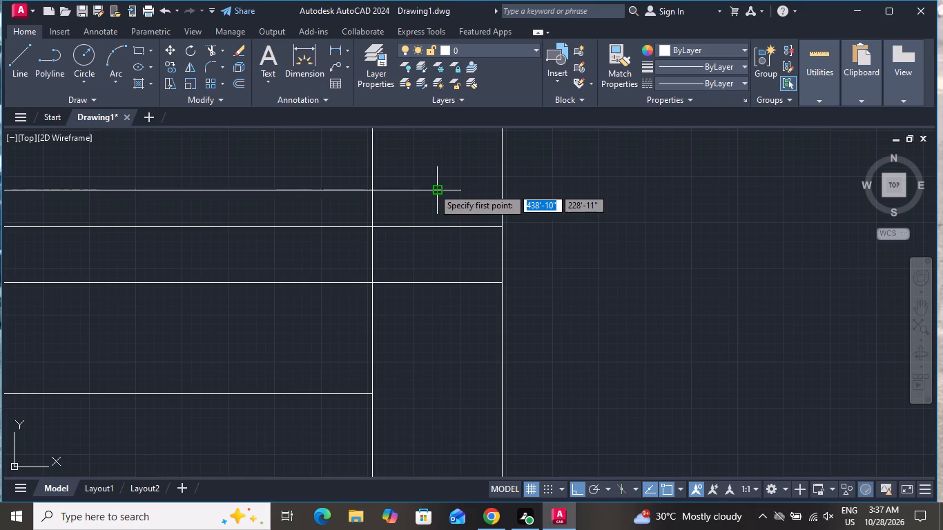
left_click(434, 188)
left_click(434, 230)
left_click(435, 230)
right_click(435, 230)
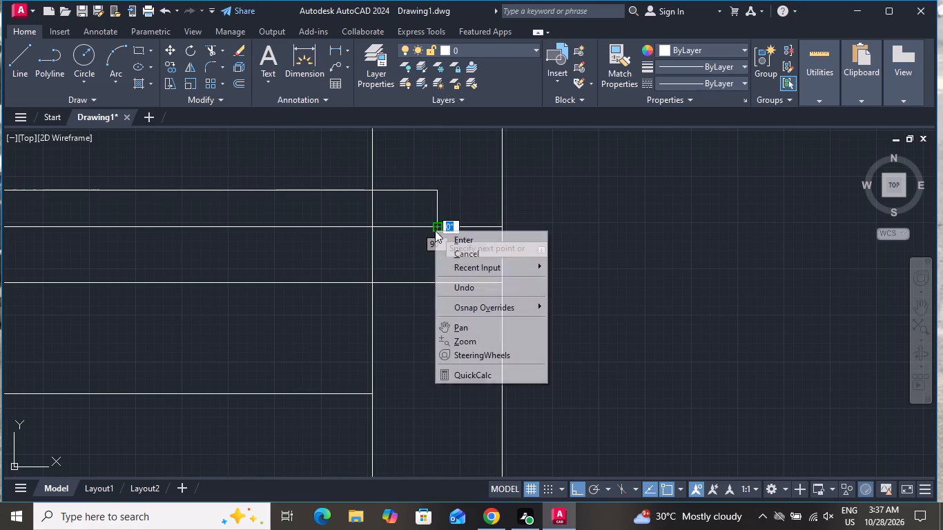
left_click(454, 253)
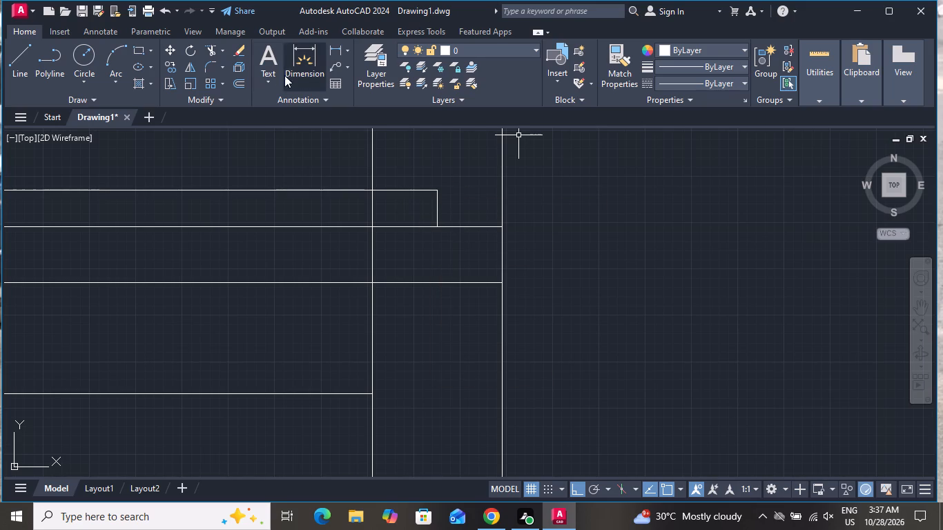
Trim the lower leaf line inside the wall and both central wall lines across the door opening.
left_click(215, 41)
left_click(206, 55)
left_click(213, 50)
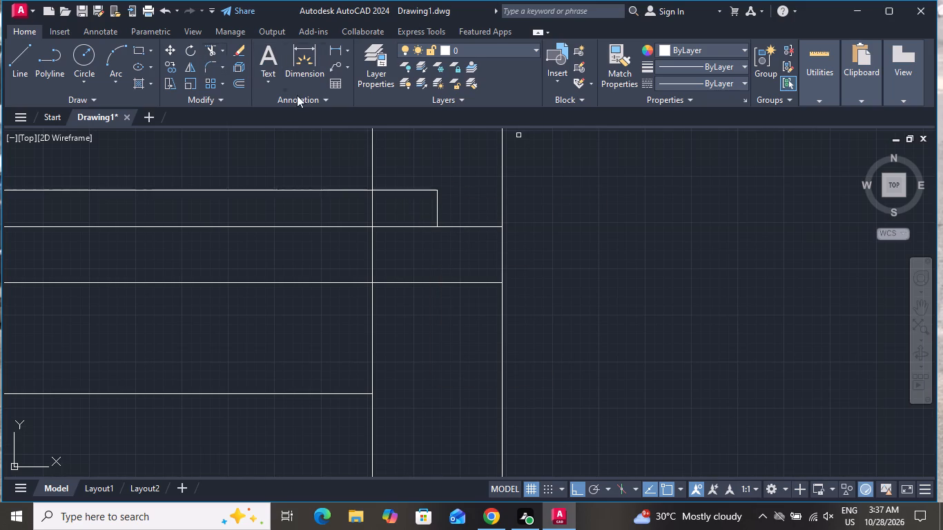
left_click(412, 208)
left_click(411, 240)
scroll(454, 255, "down", 3)
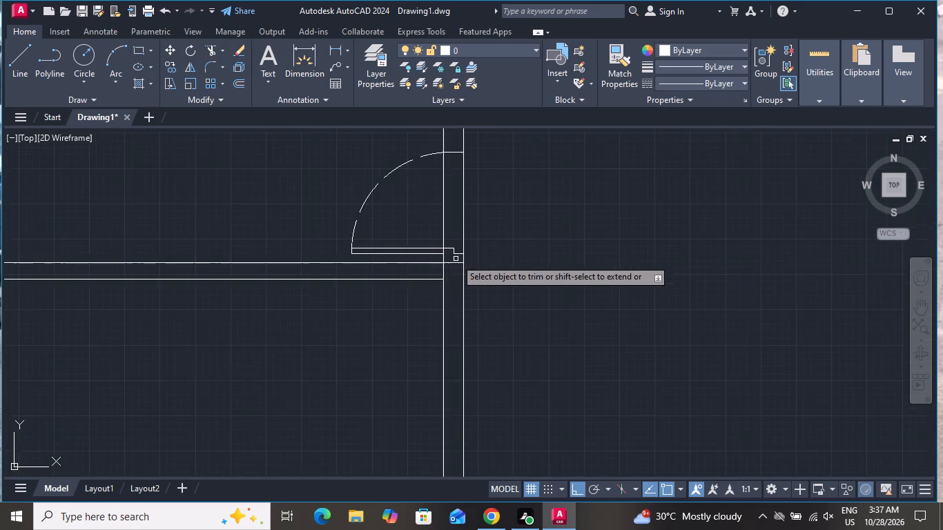
scroll(456, 259, "down", 2)
left_click(480, 221)
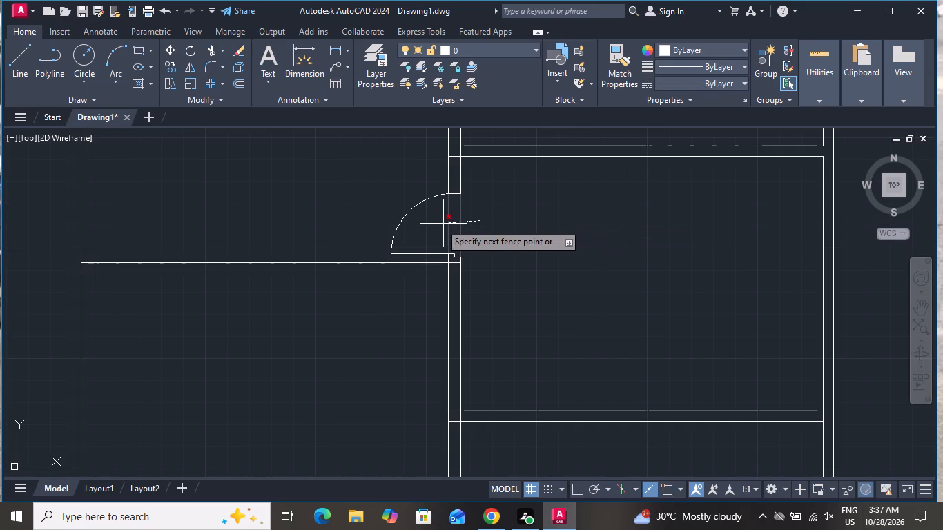
left_click(439, 224)
right_click(439, 224)
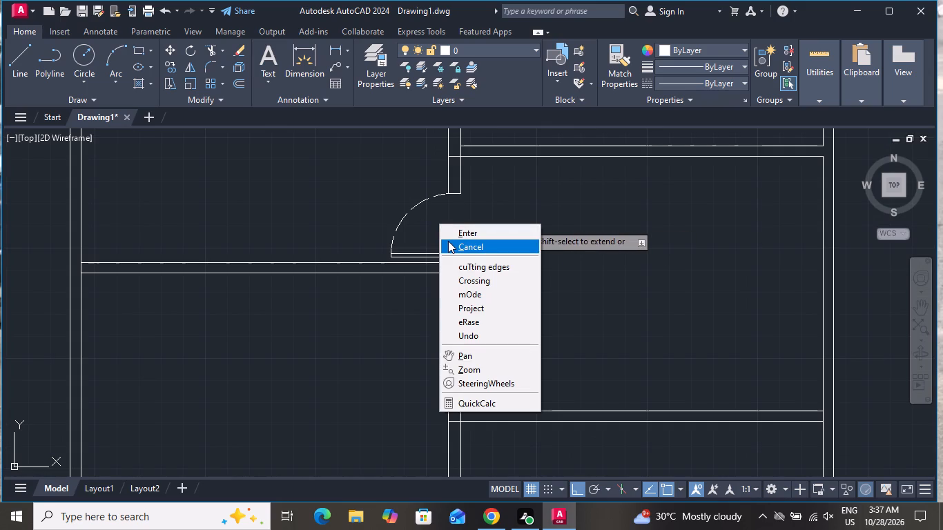
left_click(448, 241)
Draw a line across the central wall, level with the south face of the west partition just below the finished door.
scroll(454, 237, "down", 2)
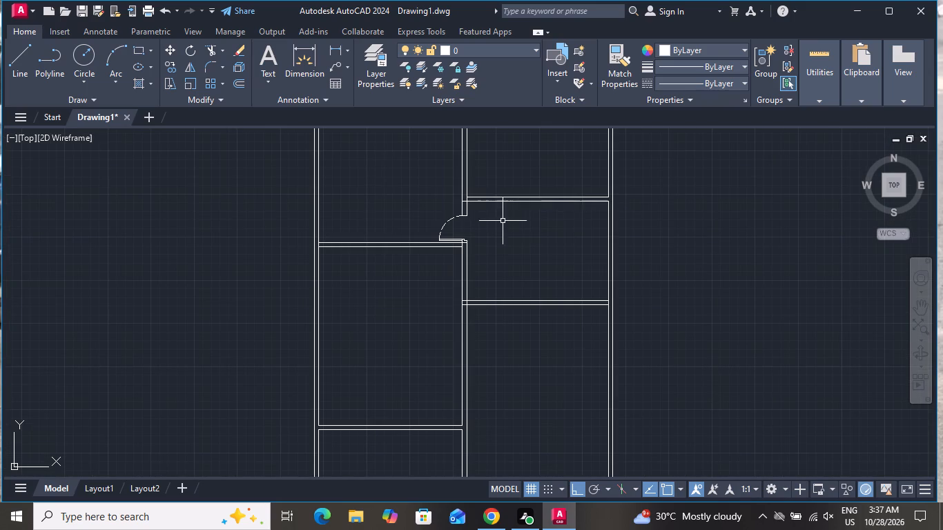
left_click(16, 76)
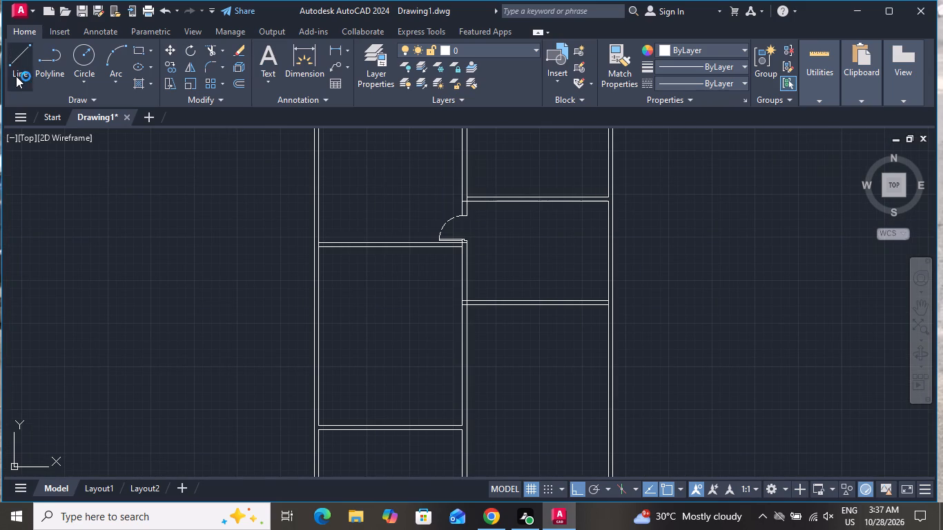
scroll(336, 202, "down", 1)
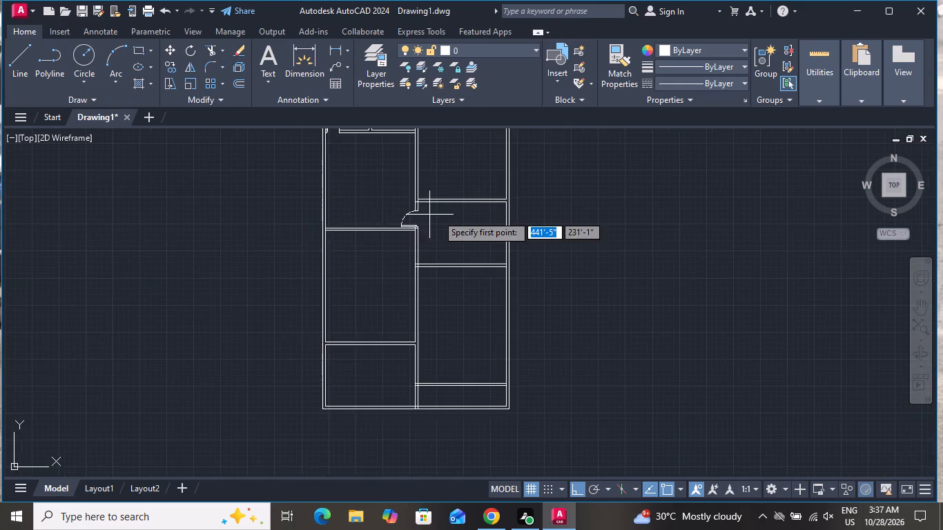
scroll(451, 215, "down", 1)
scroll(438, 229, "up", 5)
left_click(312, 189)
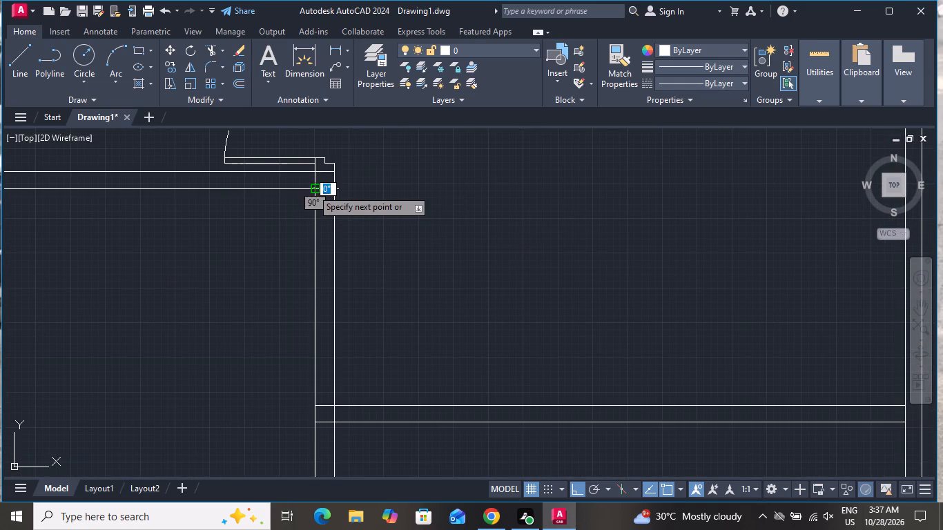
left_click(333, 186)
right_click(333, 186)
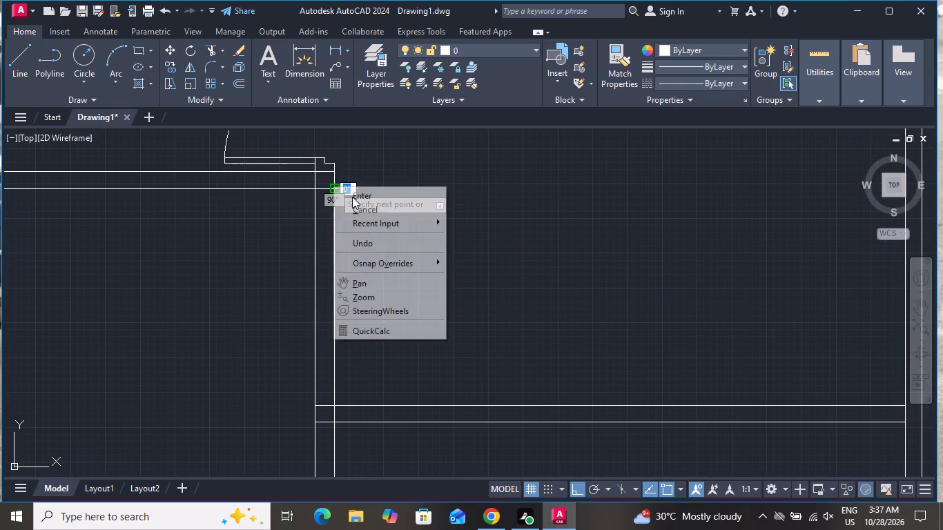
left_click(357, 208)
Offset the new line across the central wall 3" south to form the next door's north jamb.
type("O 3")
key("shift+quotedbl")
key("Return")
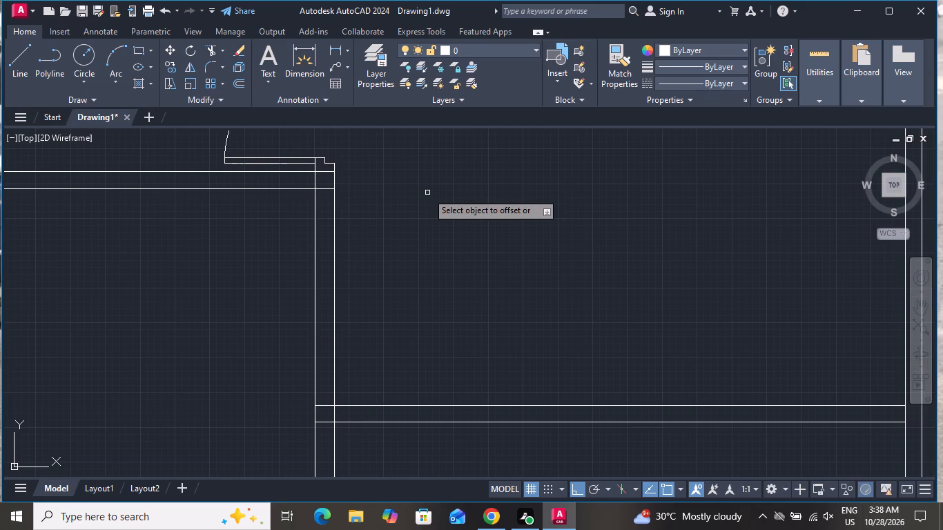
scroll(346, 217, "up", 1)
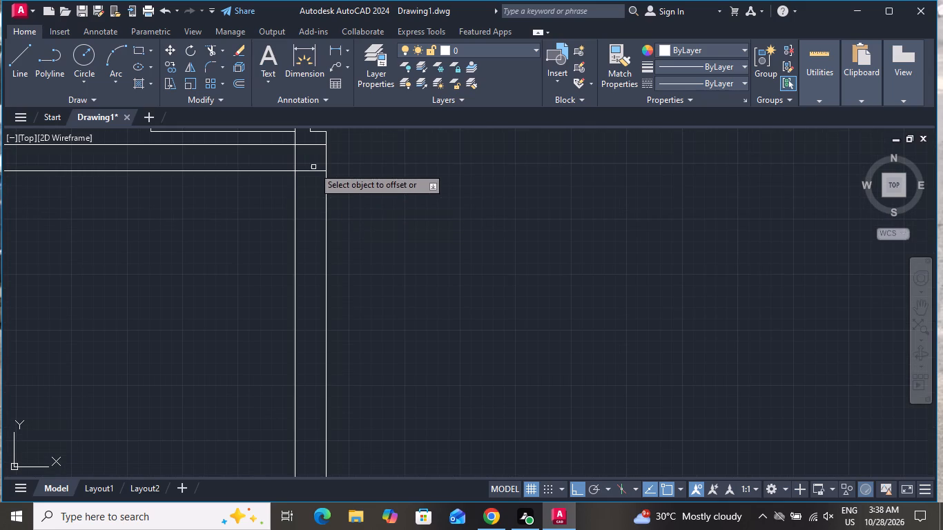
left_click(313, 168)
left_click(310, 173)
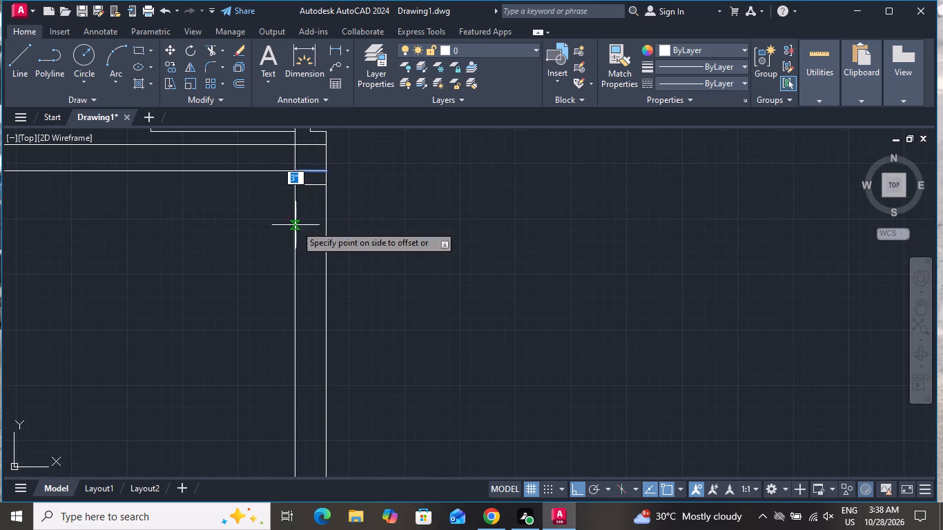
left_click(295, 227)
right_click(332, 201)
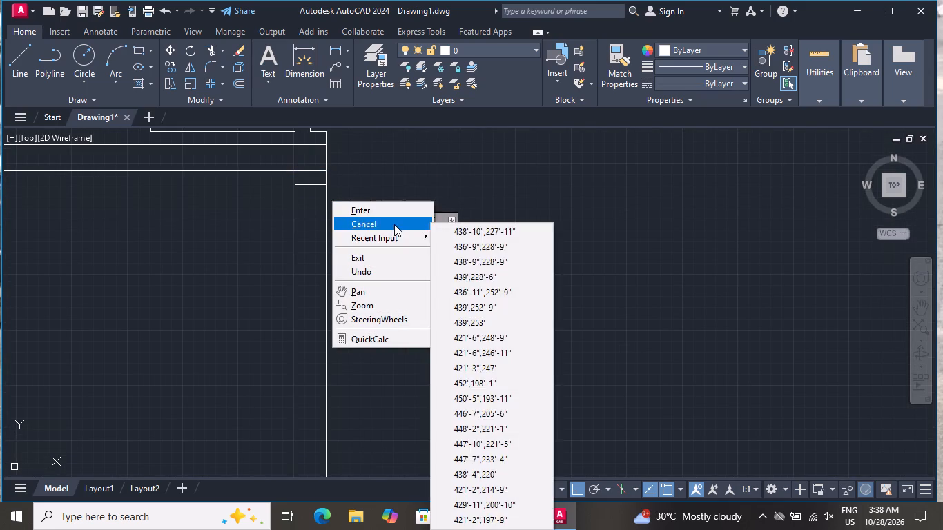
left_click(394, 224)
Offset the north jamb line 3' south to form the door's south jamb.
type("O")
key("space")
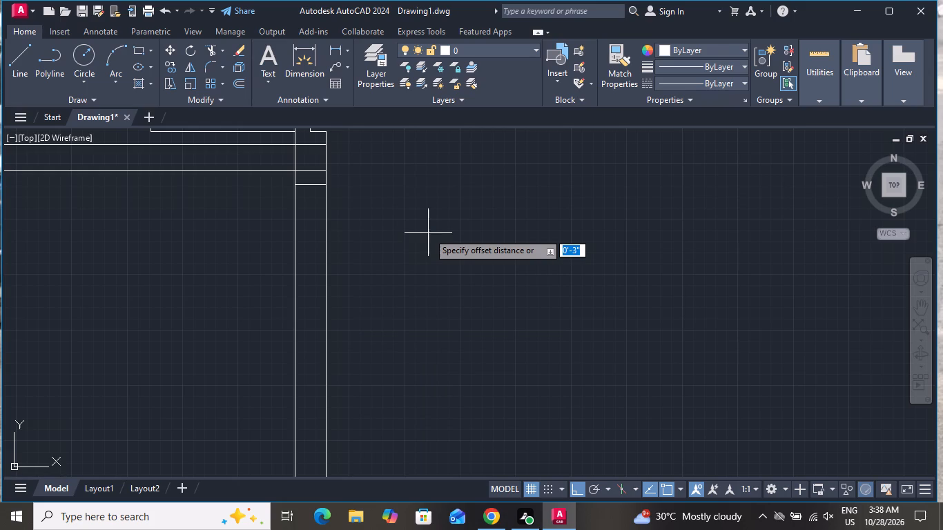
type("3'")
key("Return")
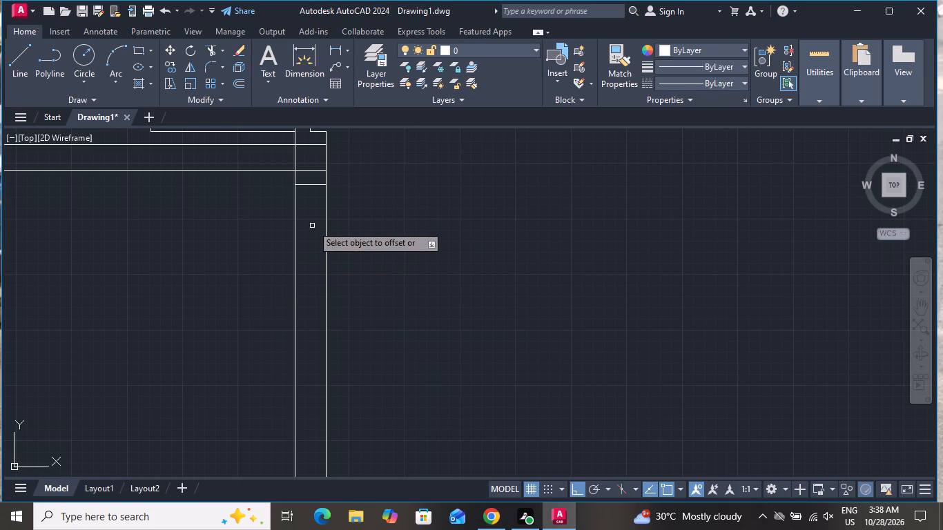
left_click(314, 187)
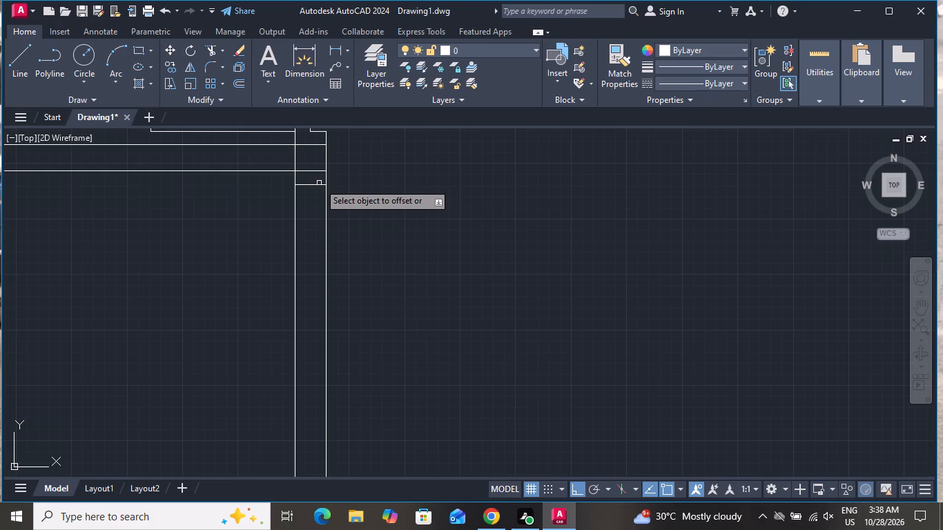
left_click(318, 184)
left_click(319, 241)
right_click(412, 192)
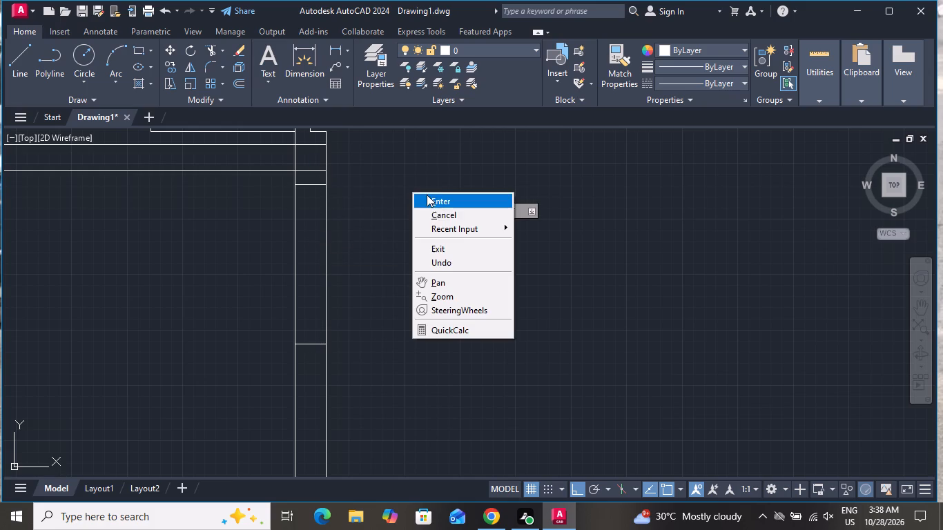
left_click(433, 215)
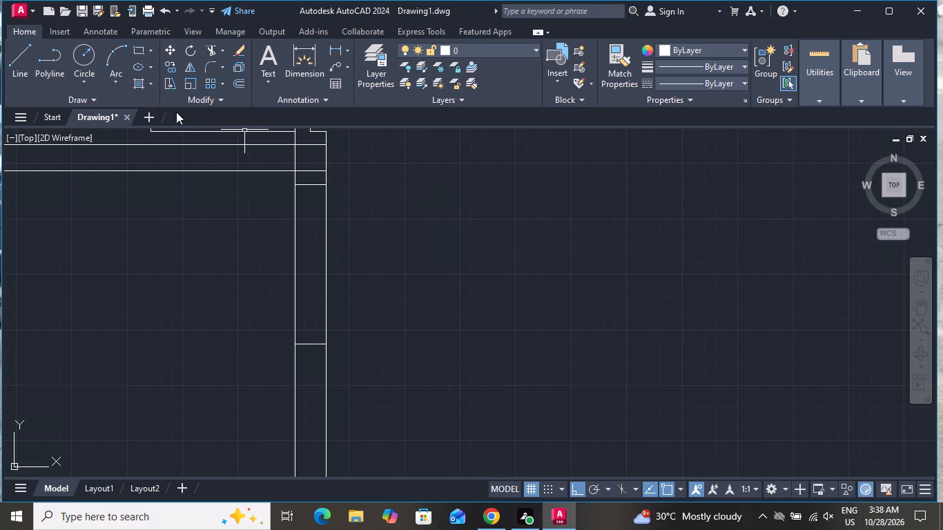
Draw a 3' door leaf line straight west from the midpoint of the north jamb line.
left_click(19, 57)
left_click(310, 184)
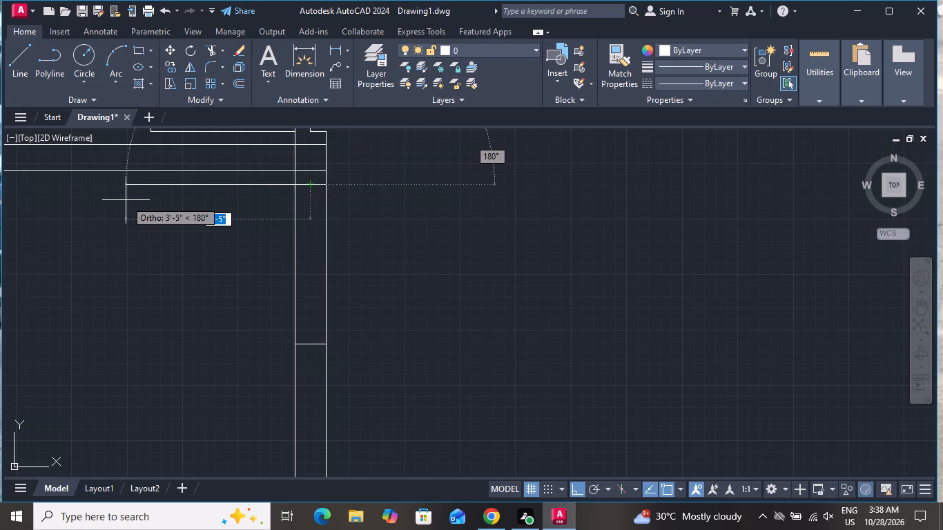
type("3'")
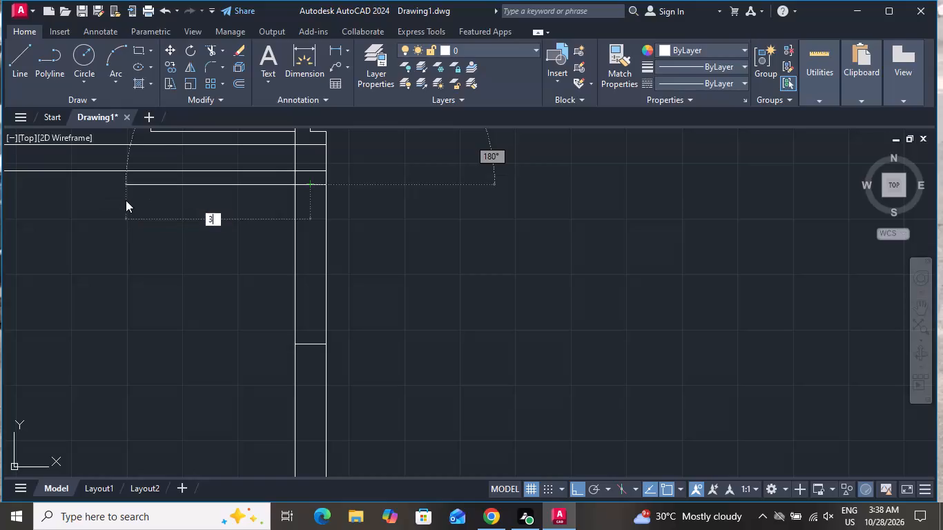
key("Return")
right_click(126, 200)
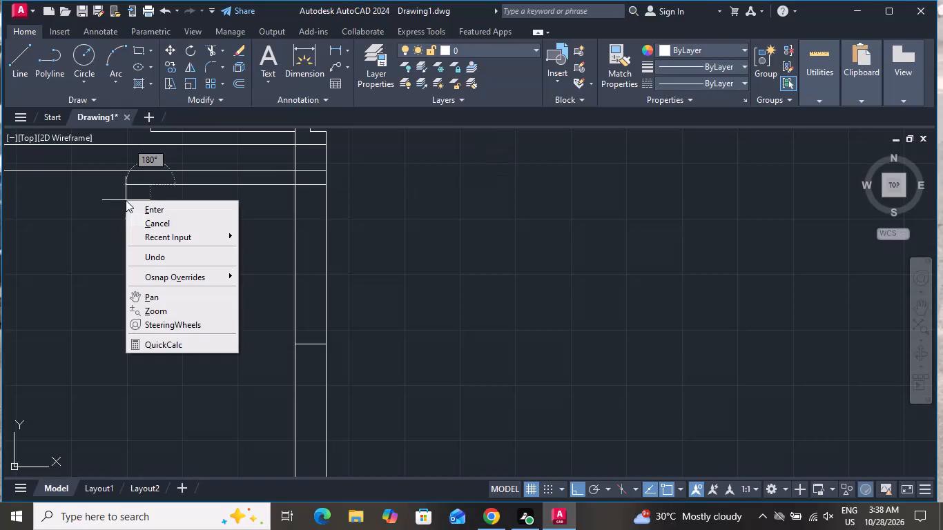
left_click(130, 217)
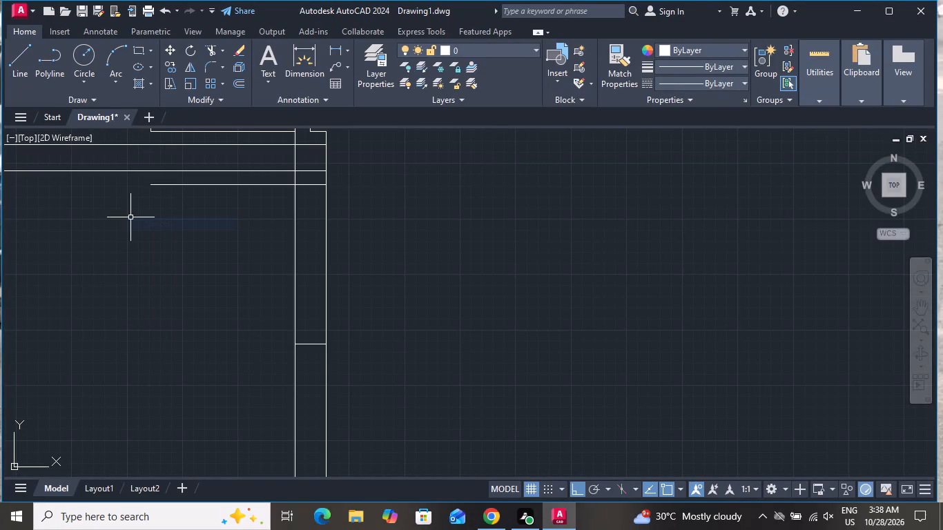
Offset the new door leaf line 2" south to give the leaf its thickness.
key("o")
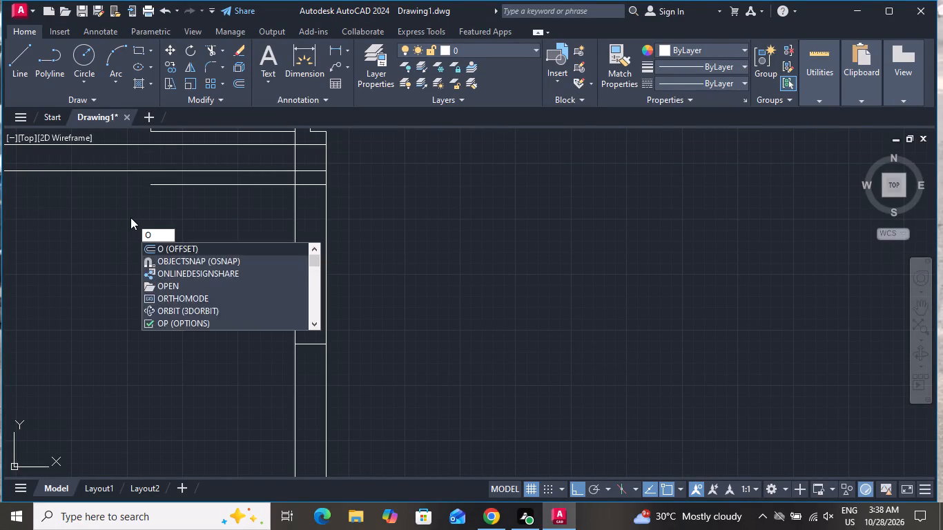
key("space")
type("2")
key("shift+quotedbl")
key("Return")
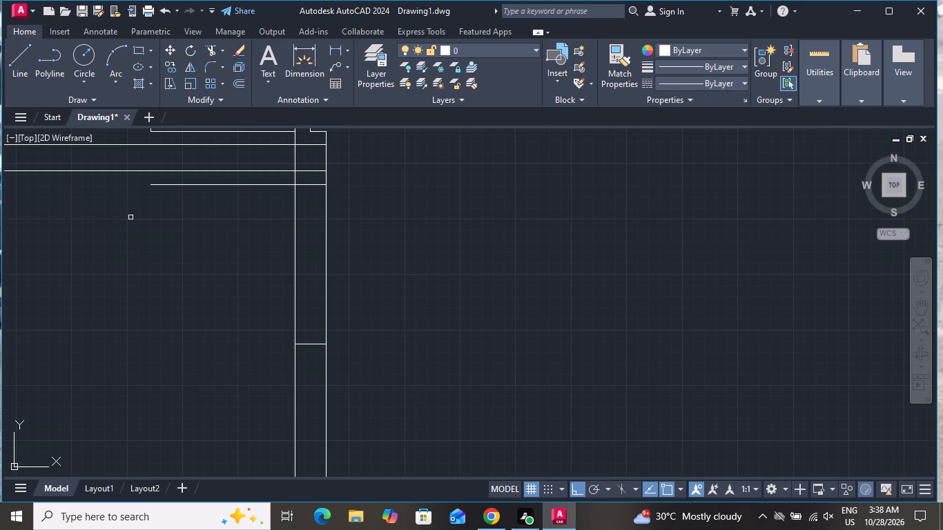
left_click(186, 182)
left_click(184, 186)
left_click(183, 217)
right_click(190, 205)
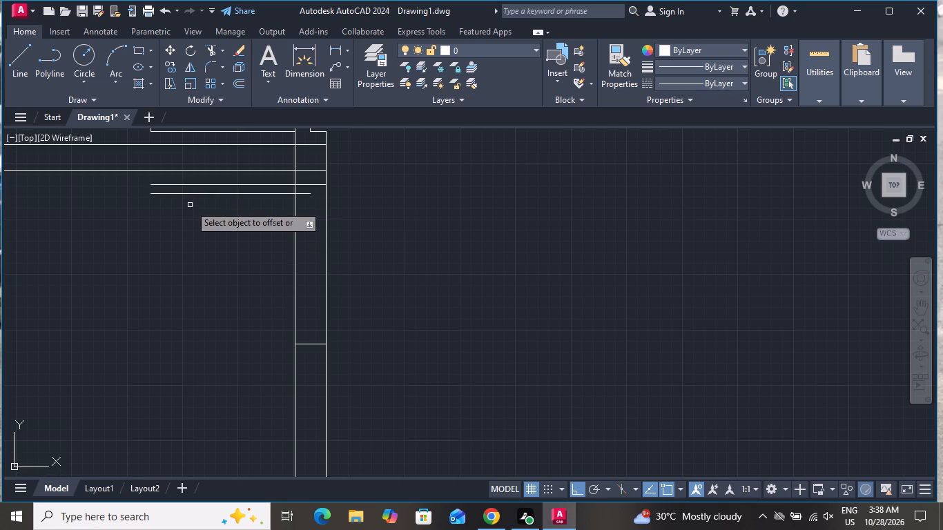
left_click(207, 226)
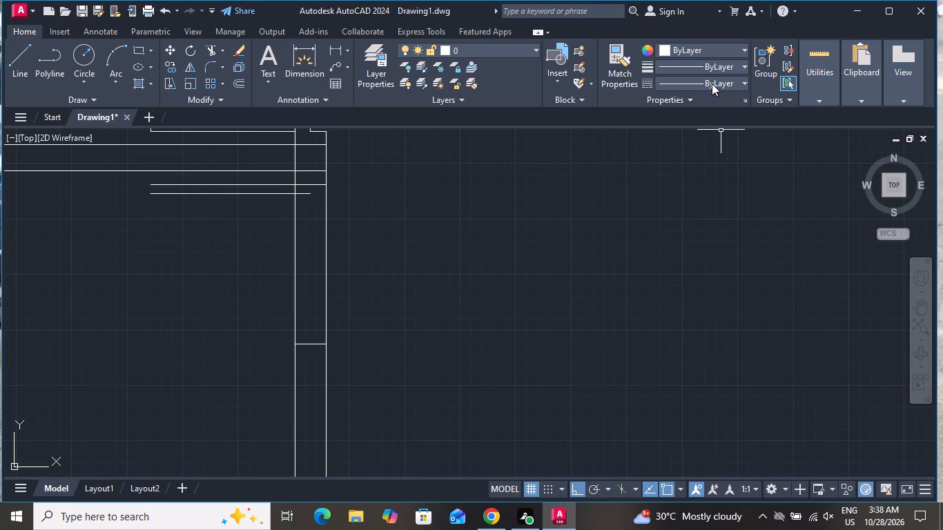
Draw a dashed swing arc from the south jamb's midpoint to the leaf's west end, restoring the ByLayer linetype once drawn.
left_click(712, 84)
left_click(704, 132)
type("A")
key("space")
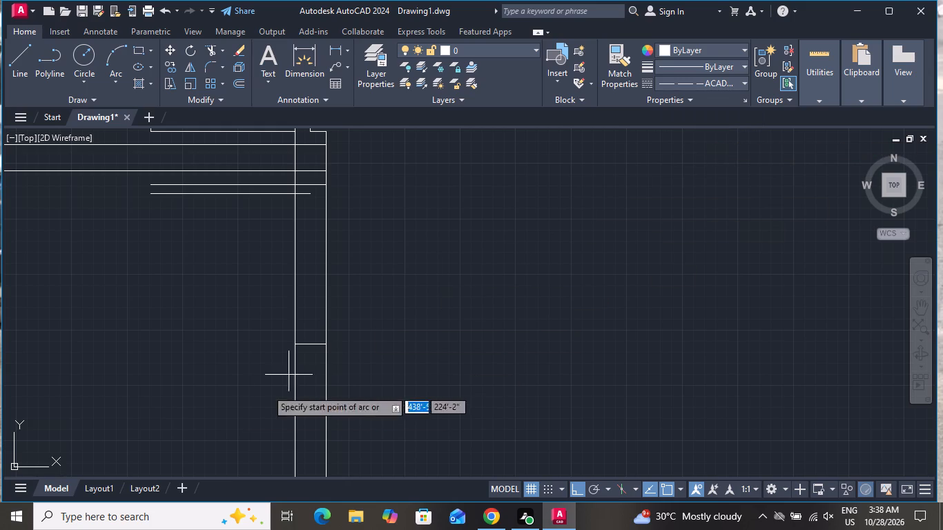
left_click(312, 345)
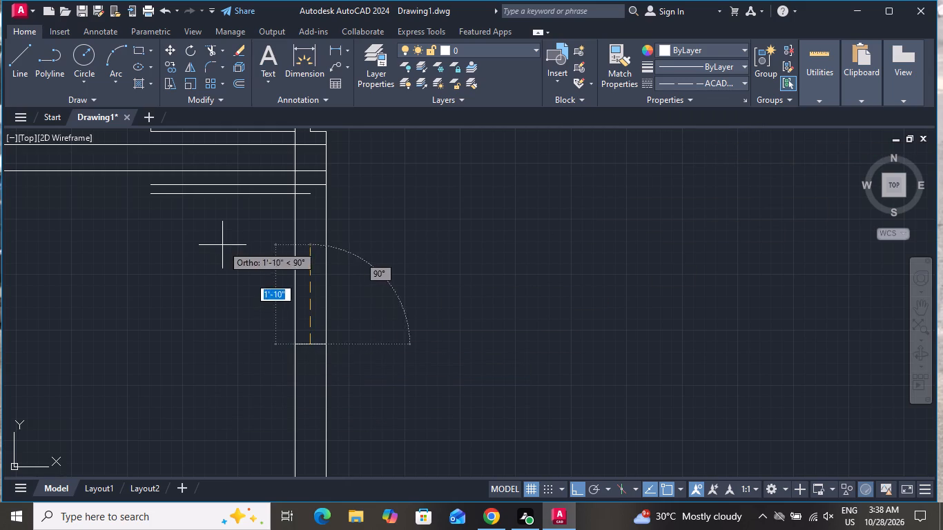
left_click(150, 194)
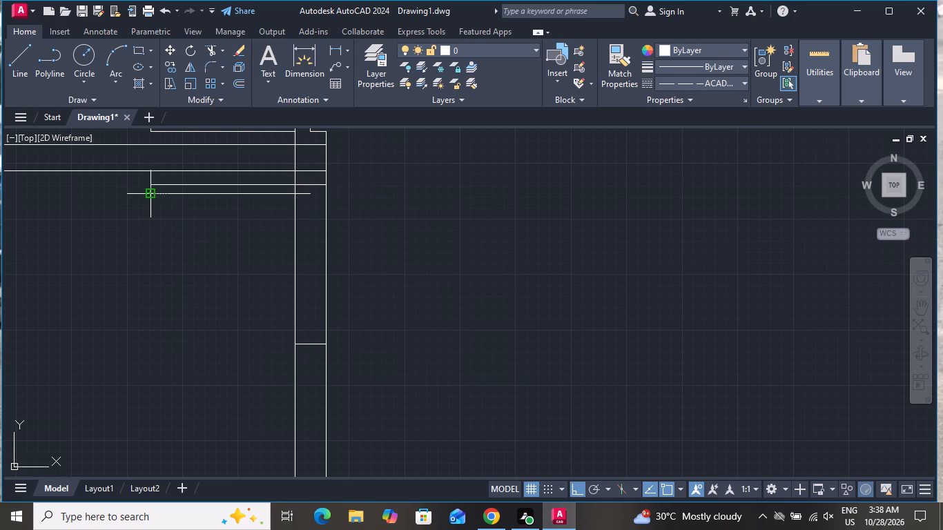
left_click(150, 183)
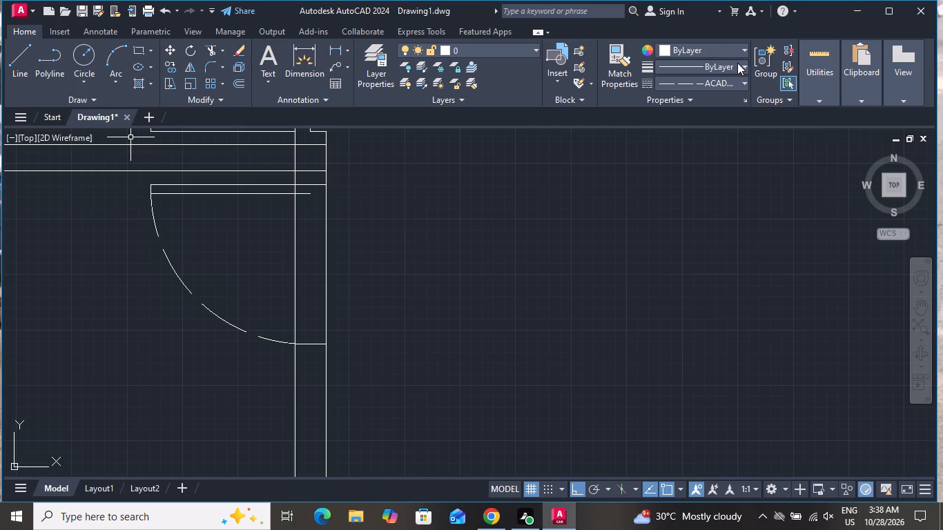
left_click(721, 79)
left_click(718, 104)
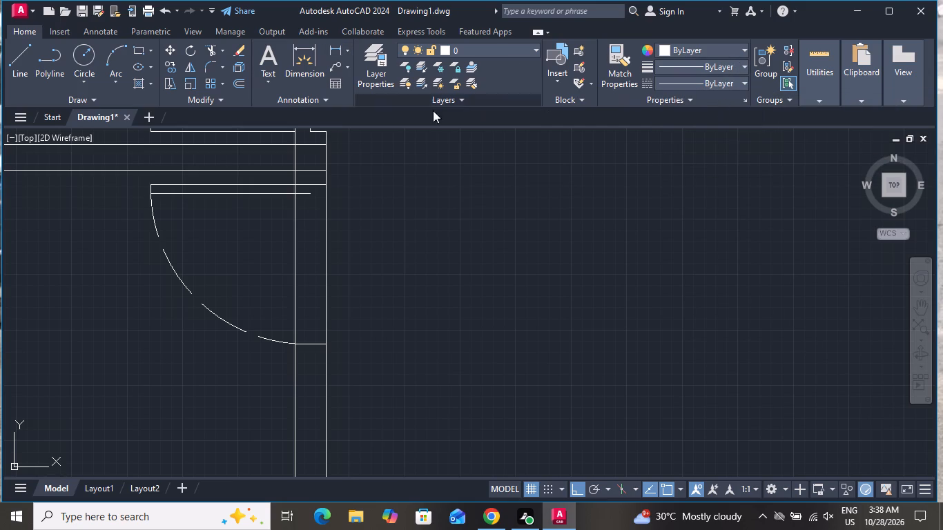
Close the east end of the door leaf with a short line between its two long edges.
left_click(15, 69)
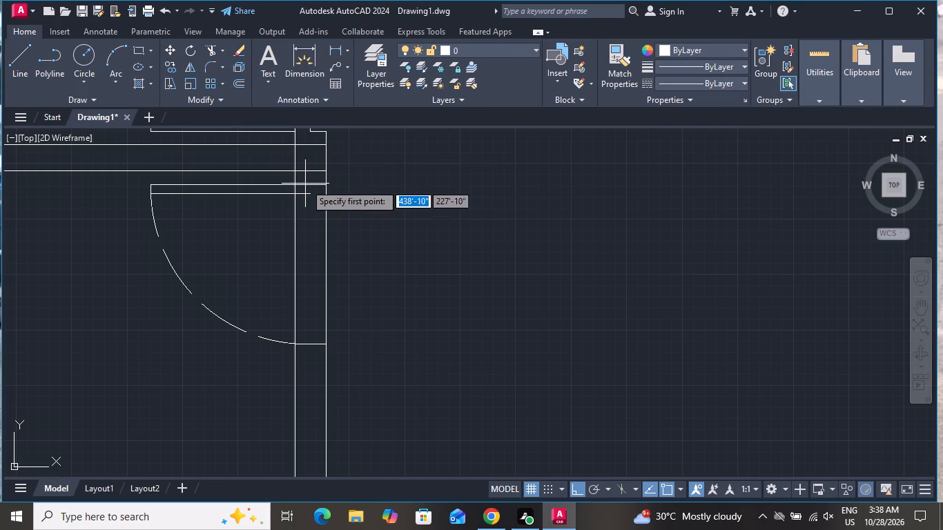
scroll(303, 186, "up", 2)
left_click(318, 204)
left_click(315, 179)
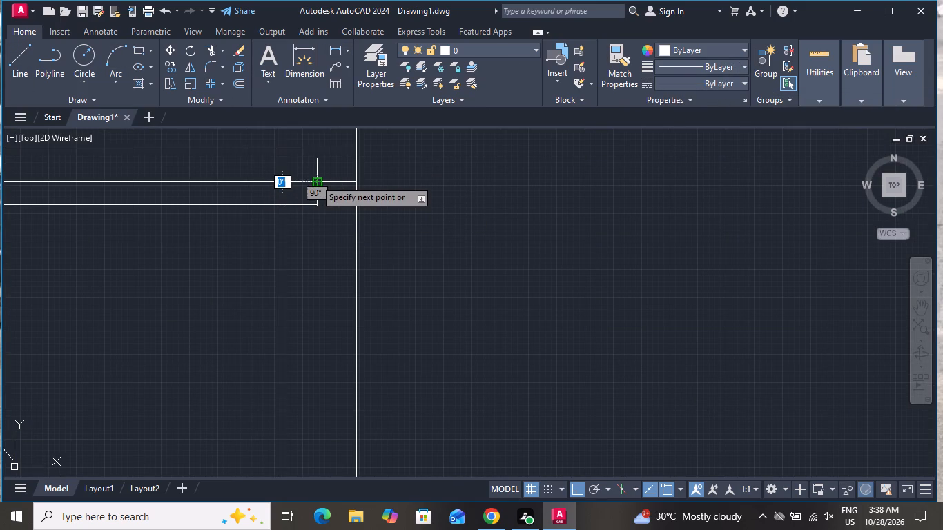
right_click(315, 179)
left_click(328, 197)
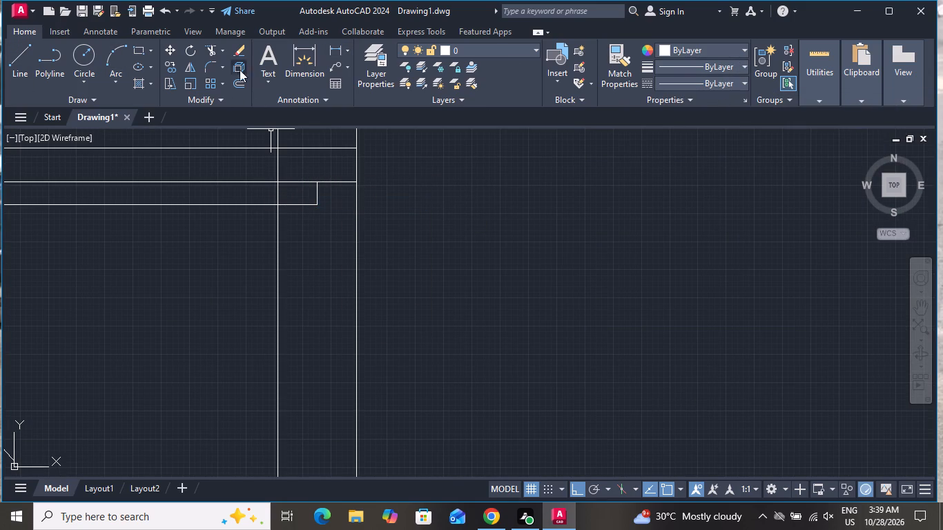
Trim the overlapping line at the leaf's hinge end and both central wall faces between the jambs to open the doorway.
left_click(204, 46)
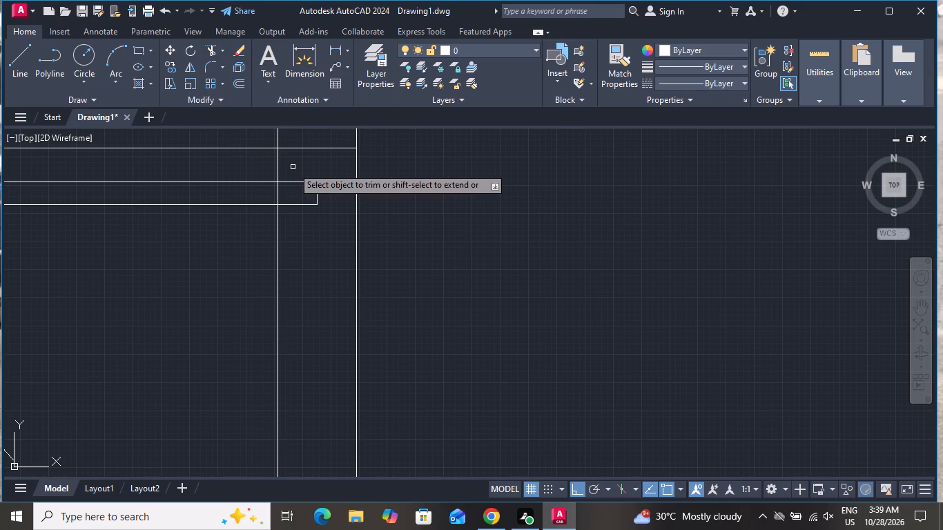
left_click(293, 165)
left_click(288, 195)
scroll(315, 176, "down", 4)
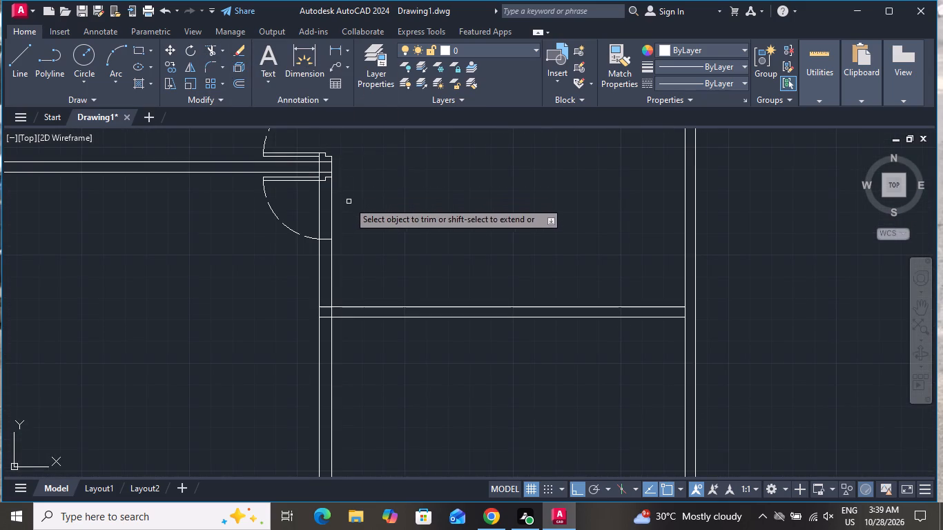
left_click(349, 202)
left_click(308, 193)
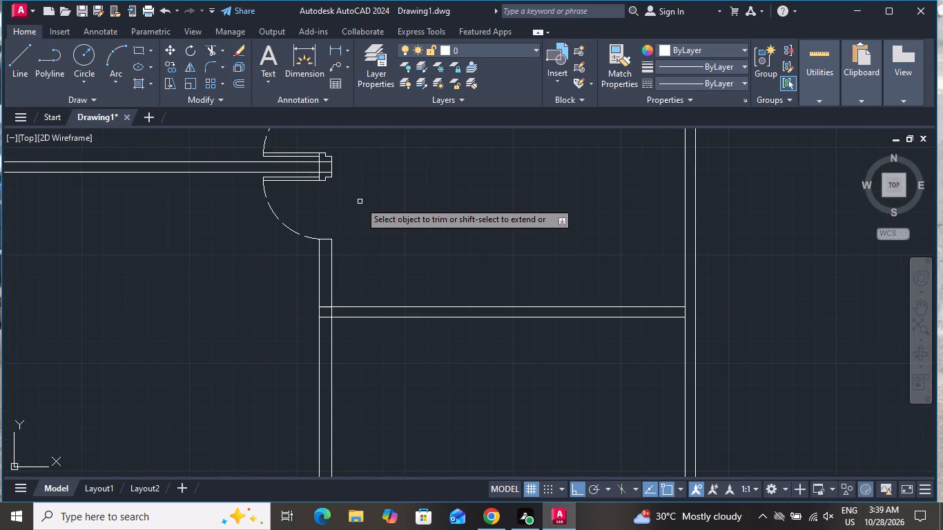
right_click(360, 202)
left_click(398, 221)
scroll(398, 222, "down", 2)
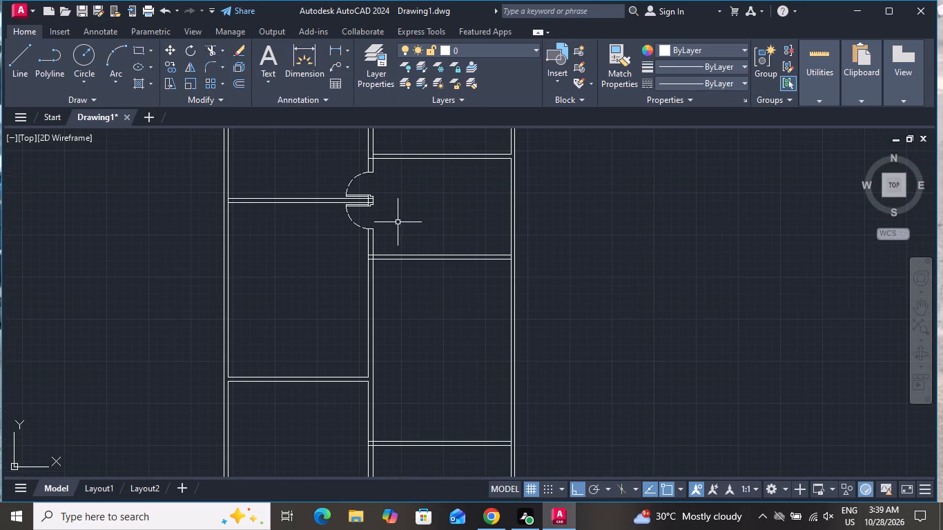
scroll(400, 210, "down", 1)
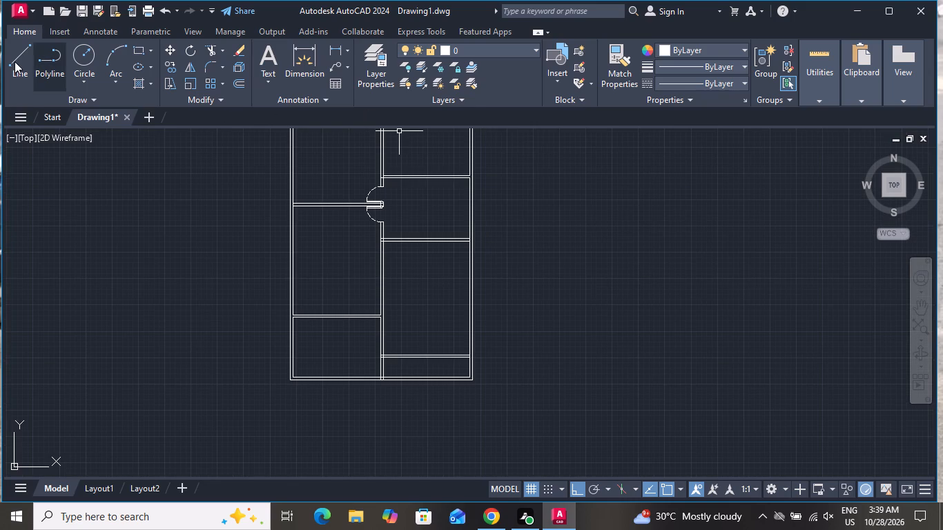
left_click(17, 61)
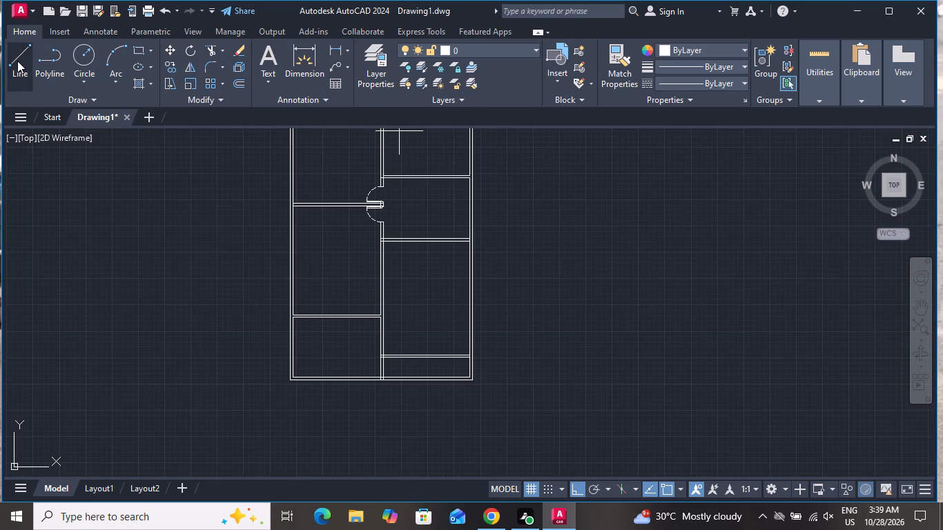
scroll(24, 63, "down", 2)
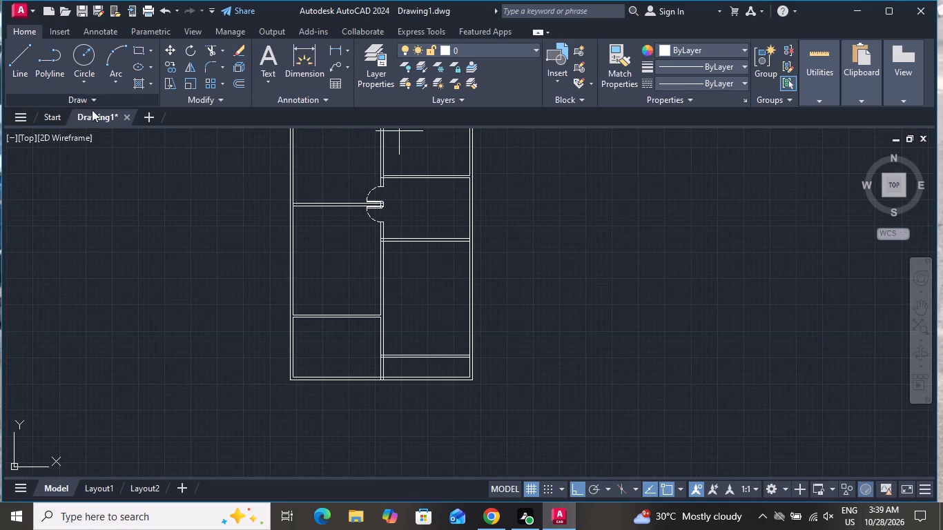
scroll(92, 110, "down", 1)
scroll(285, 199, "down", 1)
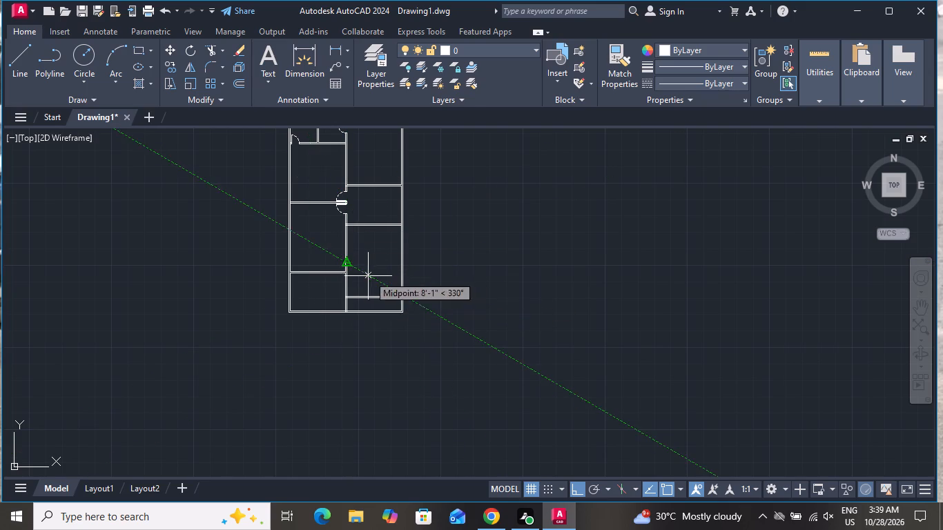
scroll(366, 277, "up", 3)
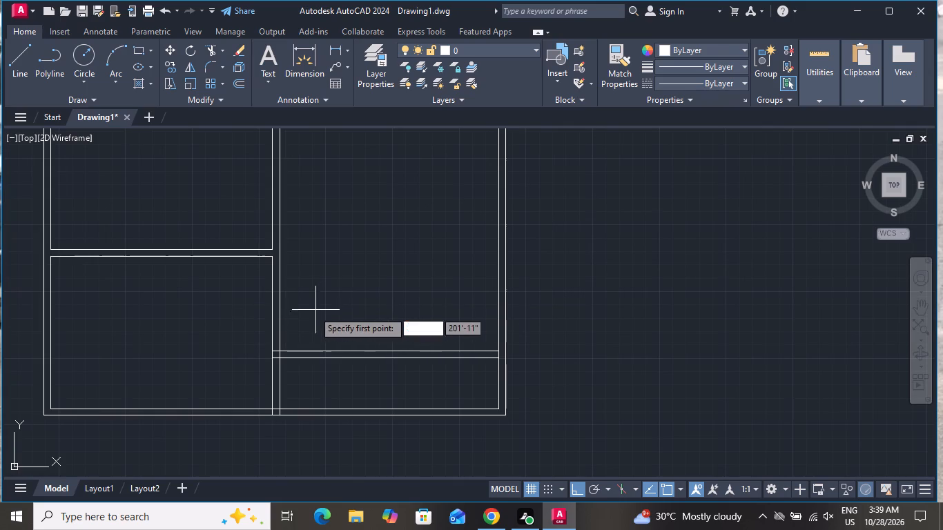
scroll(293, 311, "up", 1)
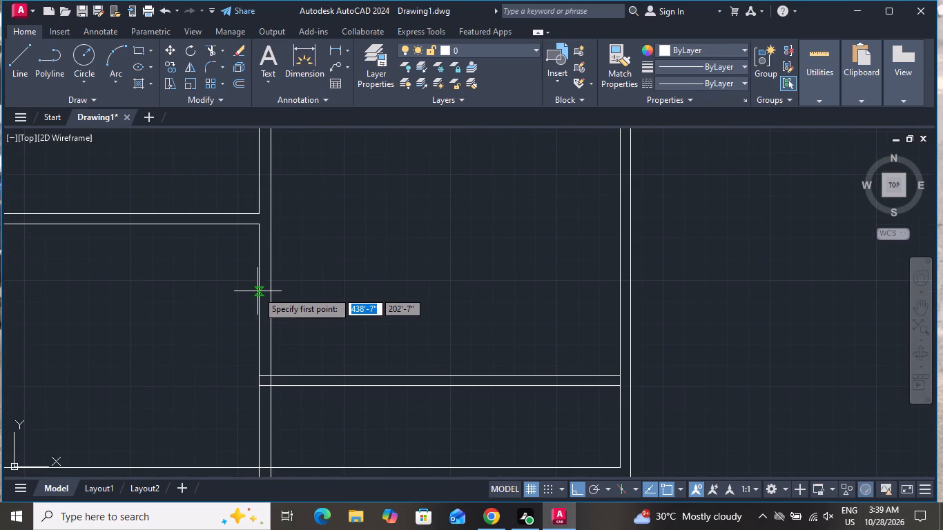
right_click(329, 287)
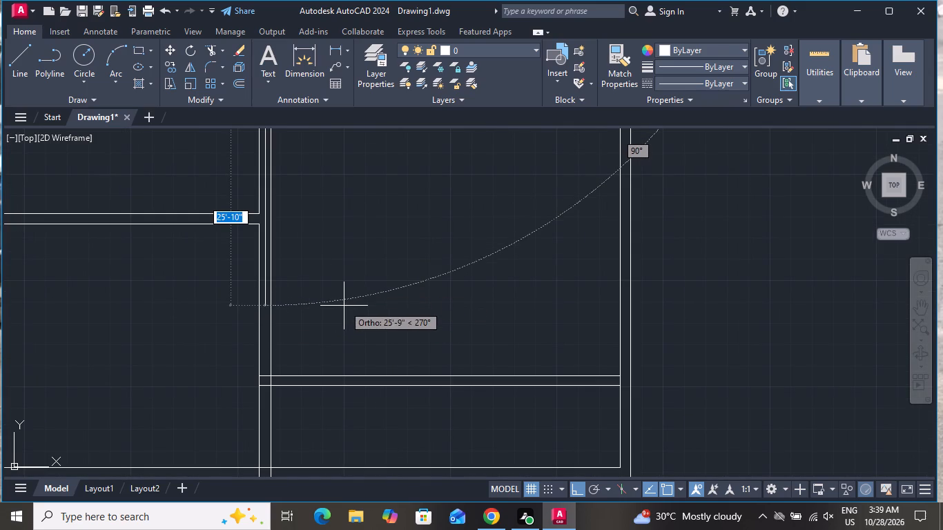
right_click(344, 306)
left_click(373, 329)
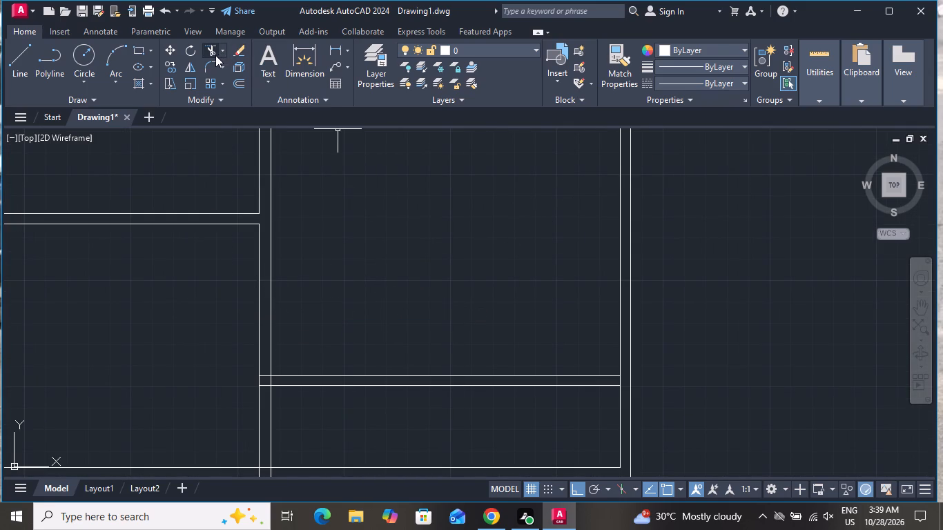
Trim the junction of the southernmost east partition and the central wall, removing the overlapping partition lines and the wall face between them.
left_click(215, 55)
scroll(255, 390, "up", 2)
left_click(273, 394)
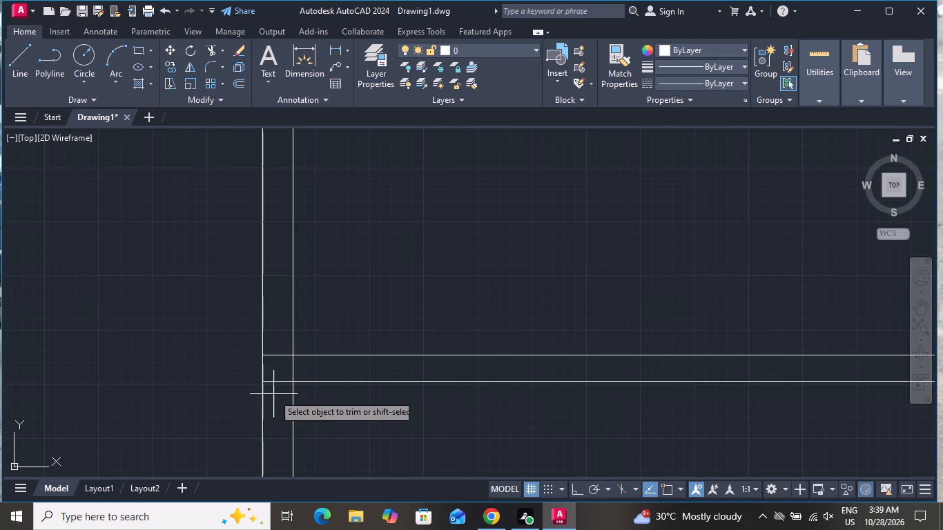
left_click(282, 315)
left_click(287, 366)
left_click(329, 365)
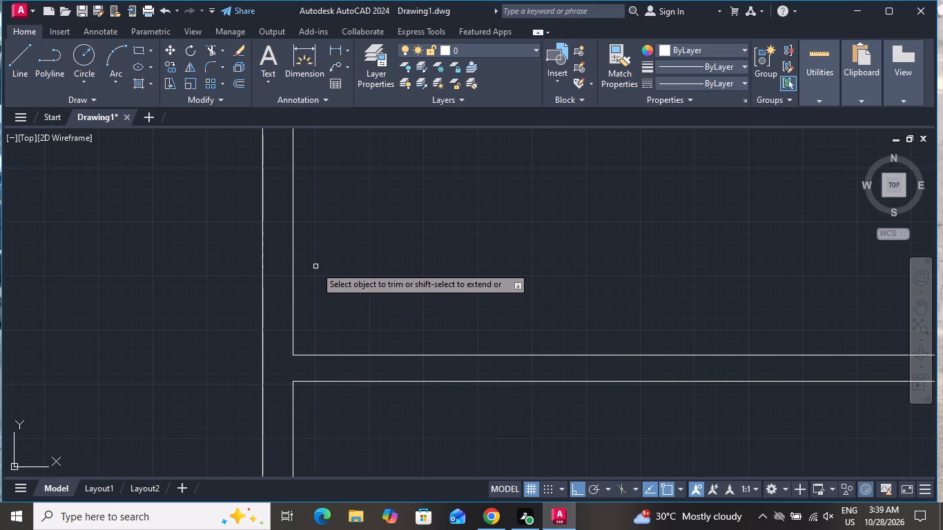
right_click(315, 266)
left_click(343, 286)
Draw a line straight across the central wall, between the southernmost west partition and the southernmost east partition.
scroll(395, 243, "down", 3)
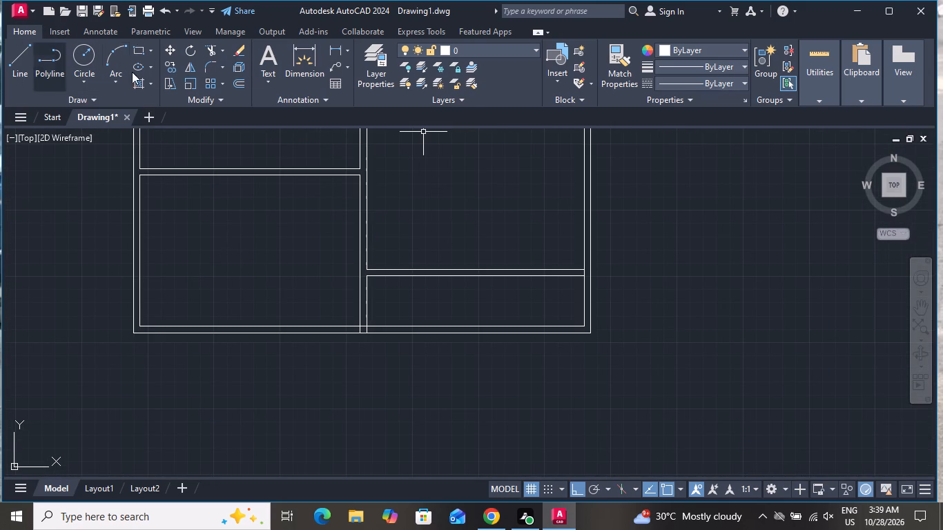
left_click(19, 58)
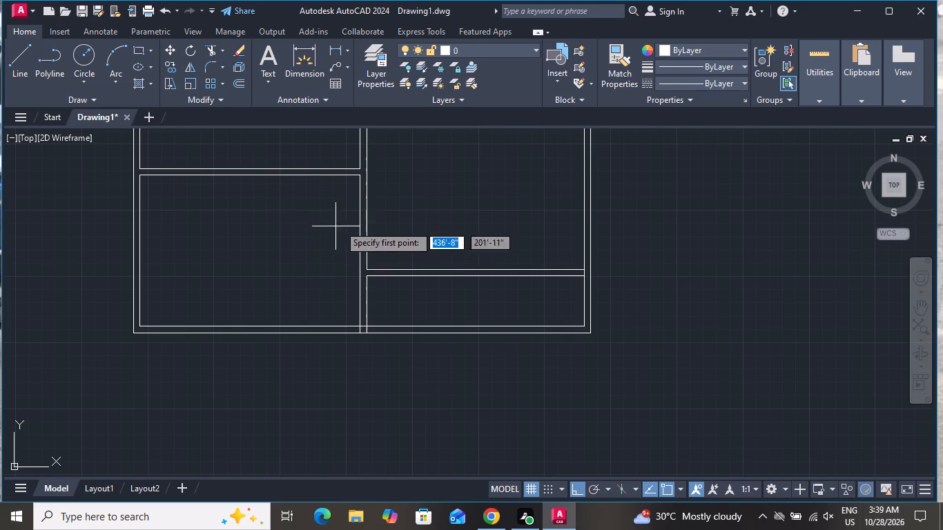
scroll(358, 217, "up", 2)
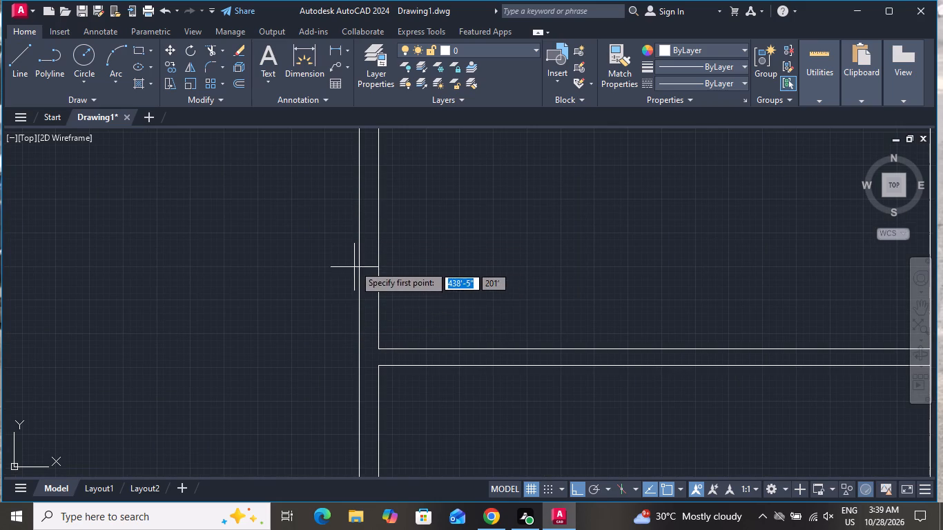
scroll(354, 258, "down", 2)
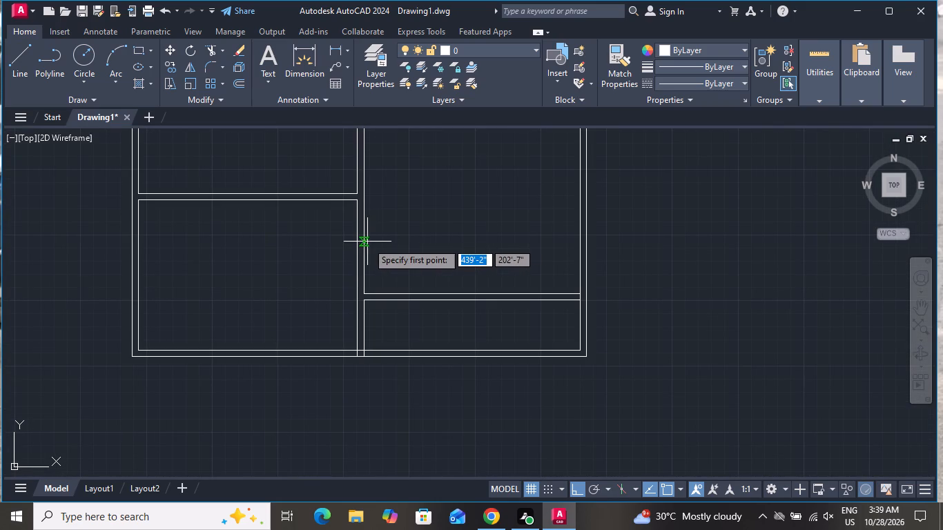
scroll(367, 242, "up", 2)
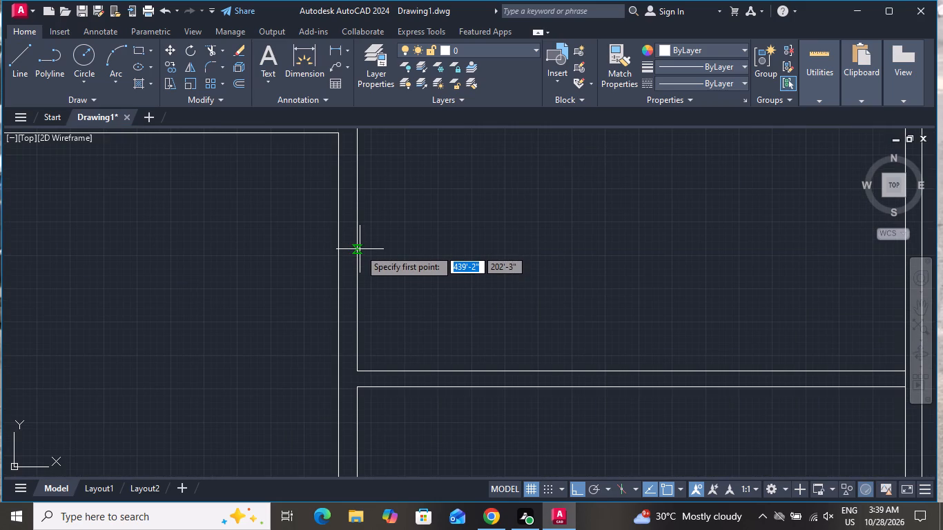
left_click(358, 246)
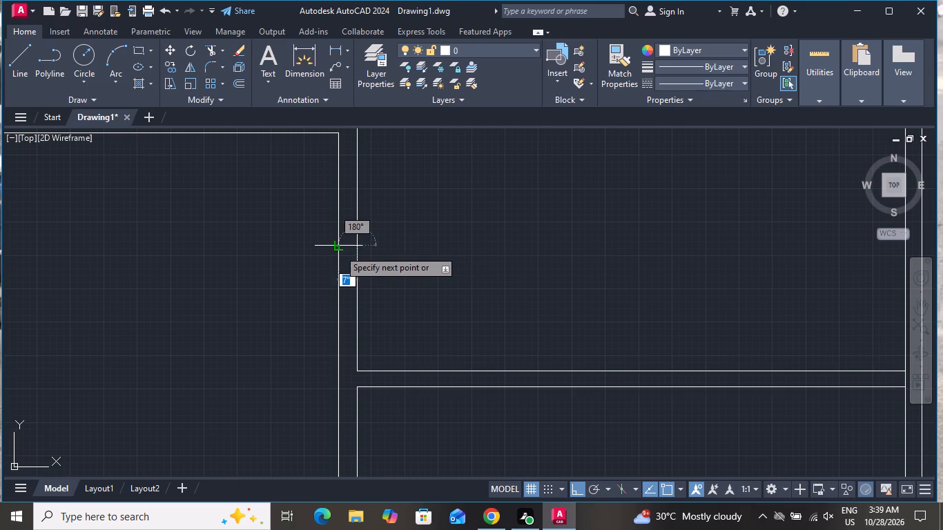
left_click(338, 250)
right_click(339, 252)
left_click(357, 270)
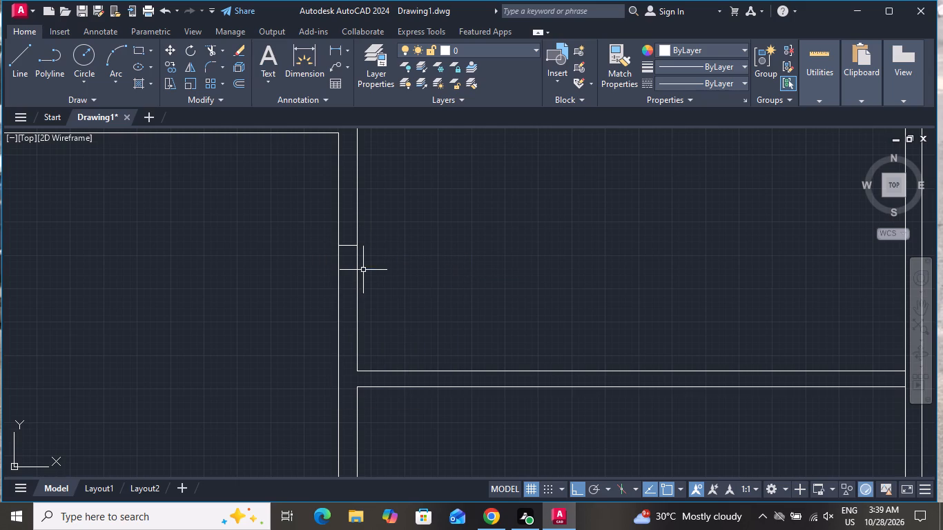
Offset the short line across the central wall 2'6" to the north and 2'6" to the south.
type("O")
key("space")
type("2'")
key("6")
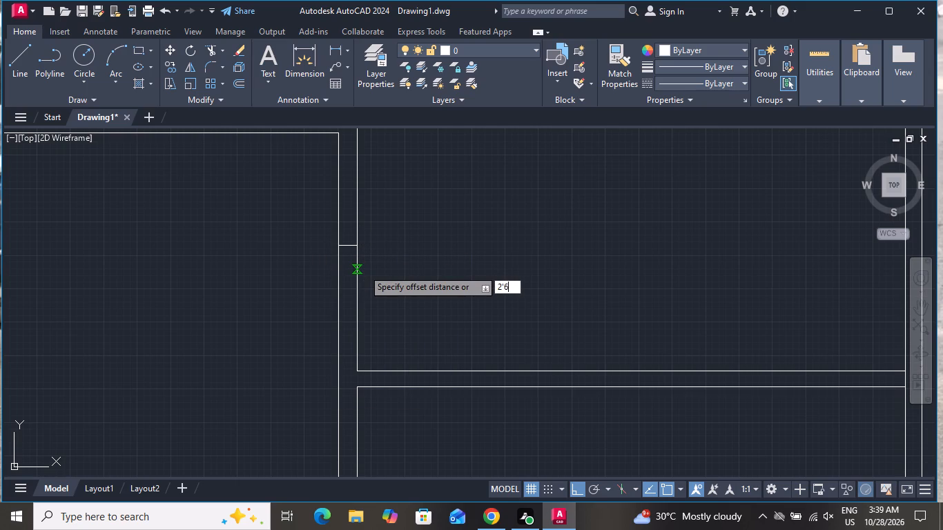
key("shift+quotedbl")
key("Return")
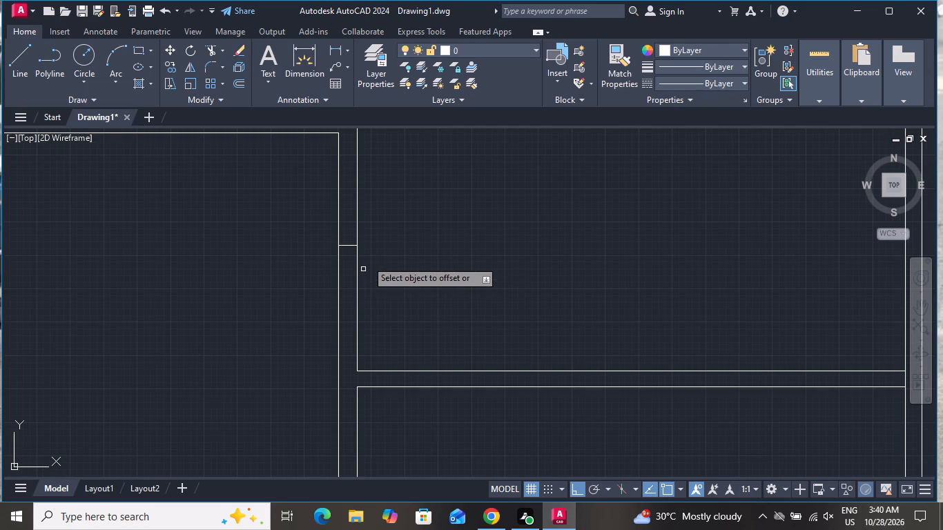
scroll(385, 373, "down", 1)
scroll(365, 297, "up", 1)
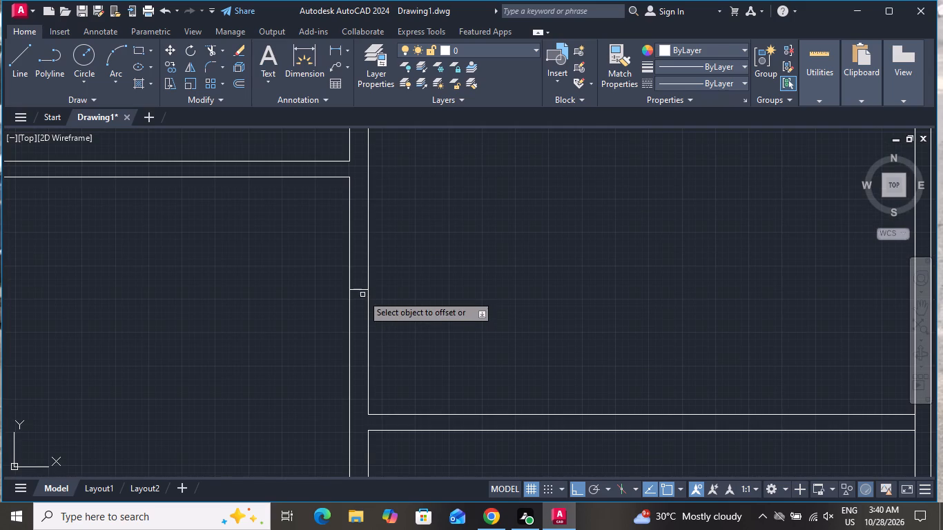
left_click(362, 291)
left_click(363, 266)
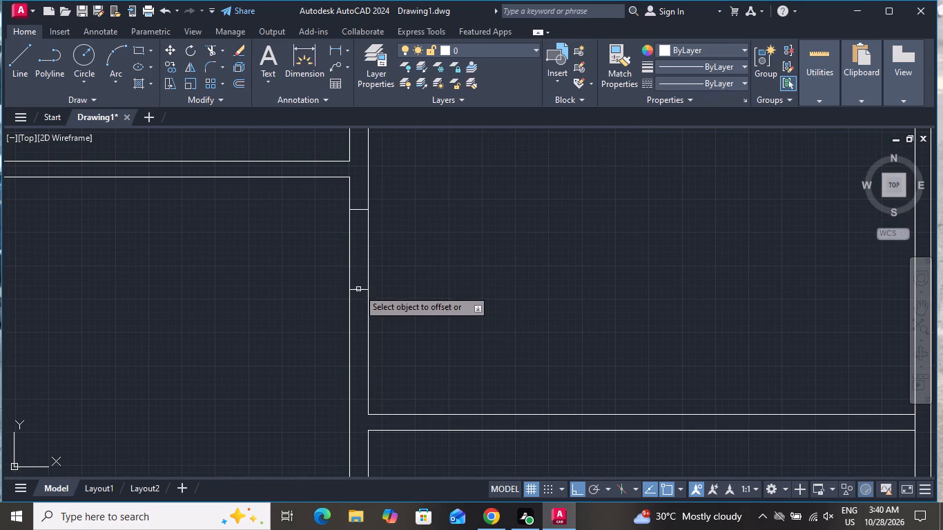
left_click(360, 289)
left_click(375, 316)
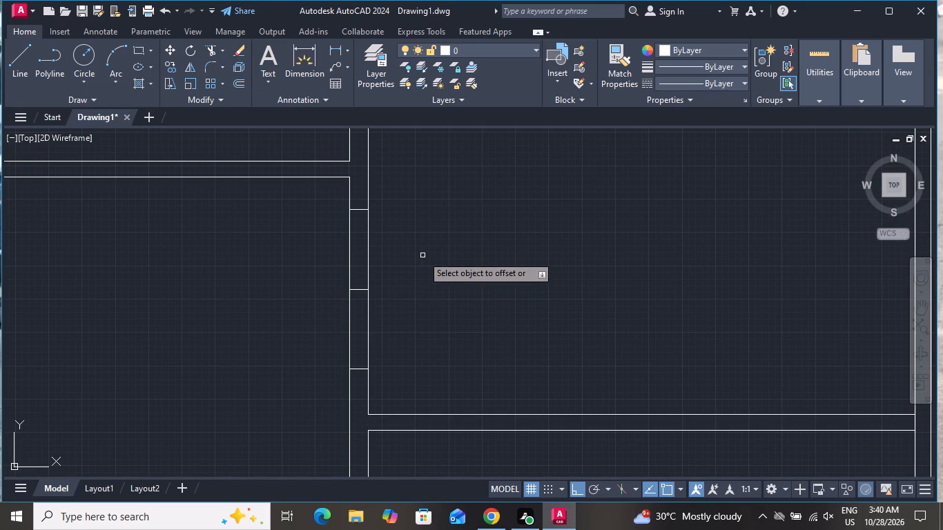
right_click(422, 255)
left_click(442, 282)
Offset the northern of the three cross-wall lines 3' farther north.
type("O")
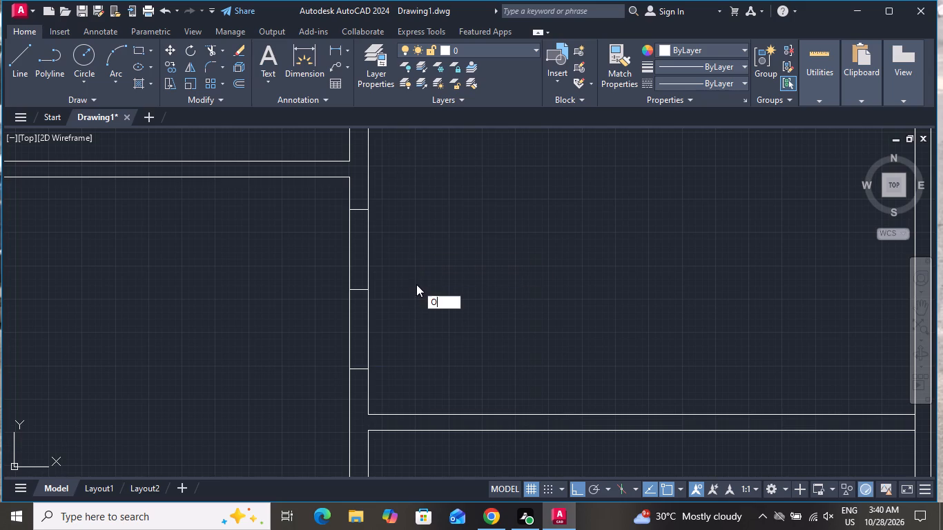
key("space")
type("3'")
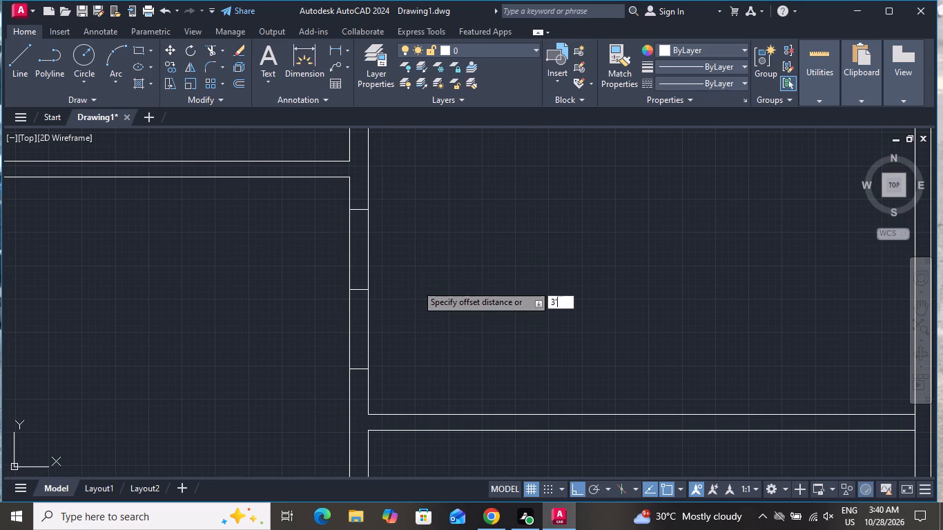
key("Return")
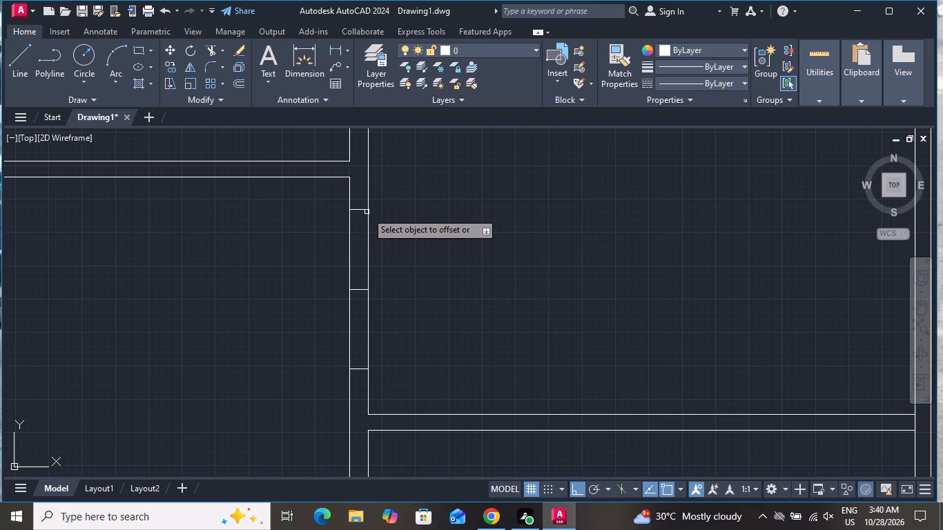
left_click(367, 210)
left_click(360, 200)
scroll(371, 221, "down", 1)
right_click(389, 235)
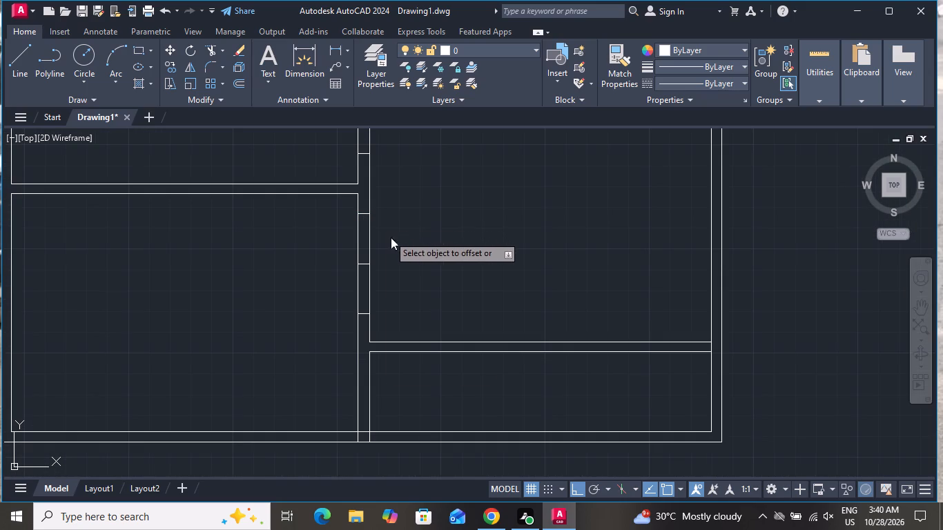
right_click(406, 261)
Offset both edge lines of the double-door opening 3" outward, one to the north and one to the south, as jambs.
type("O 3")
key("shift+quotedbl")
key("Return")
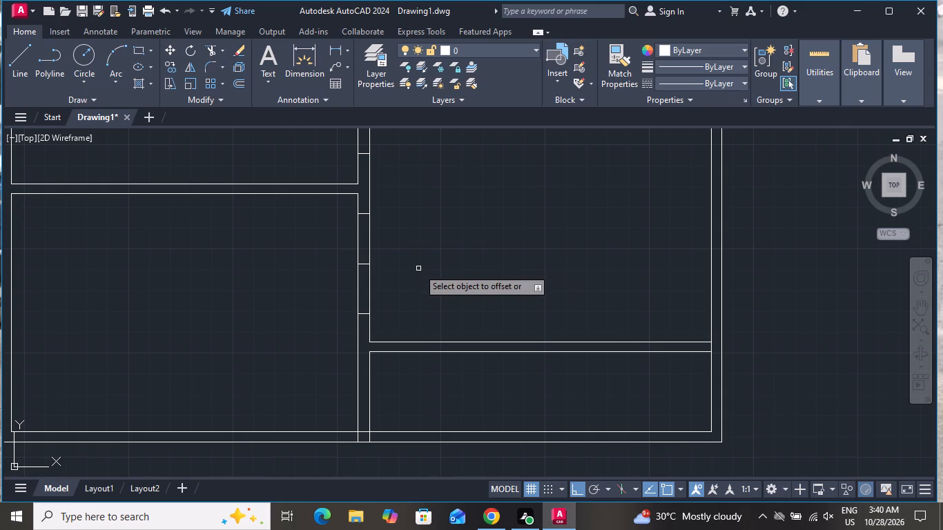
scroll(329, 258, "up", 1)
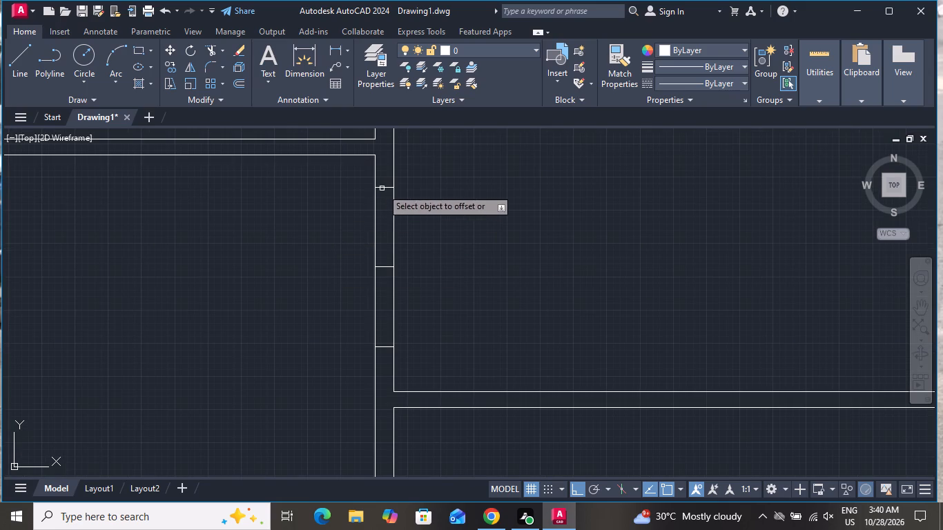
left_click(382, 188)
left_click(382, 174)
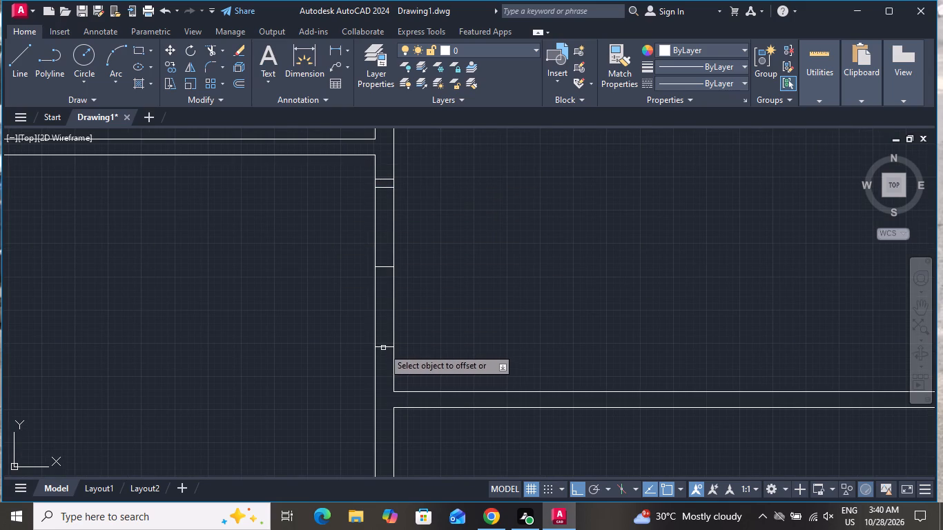
left_click(383, 347)
left_click(383, 360)
right_click(416, 273)
left_click(443, 295)
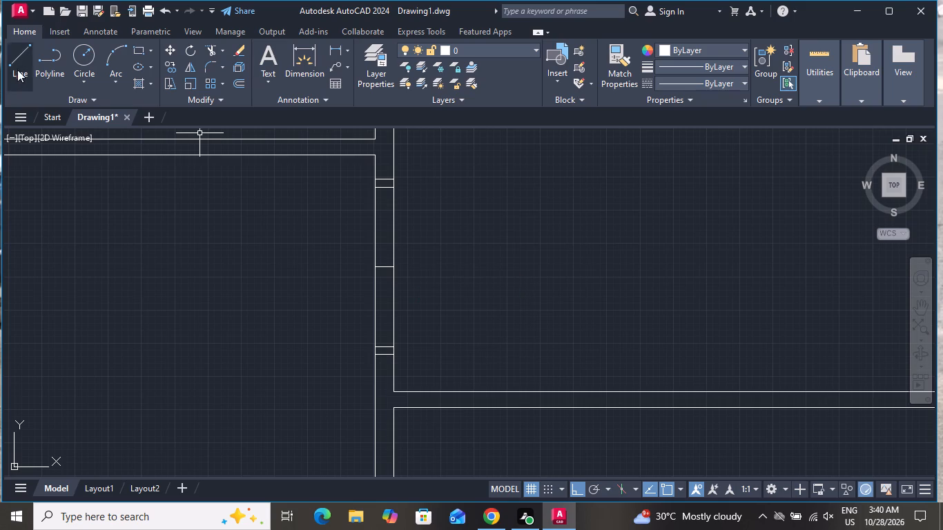
Draw a 2'6" line due east from the midpoint of the opening's northern edge line.
left_click(25, 51)
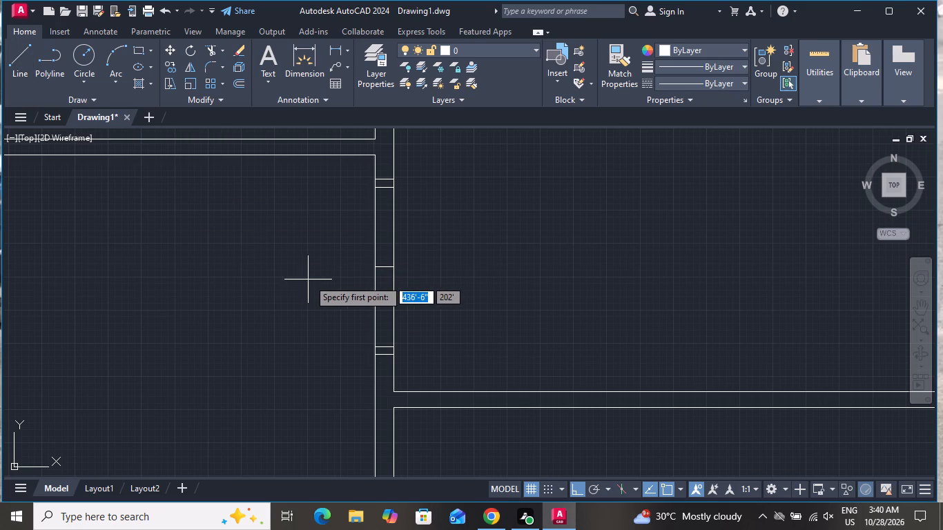
left_click(382, 188)
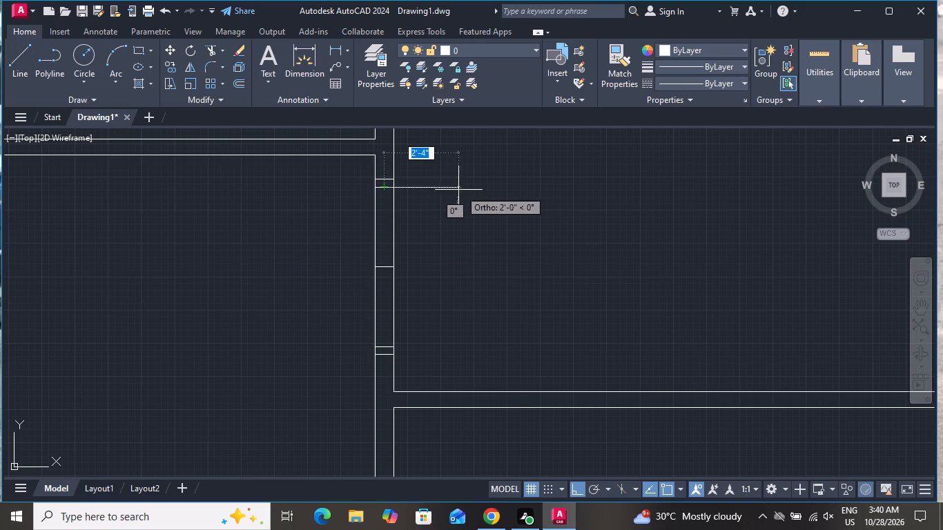
key("2")
type("'6")
key("shift+quotedbl")
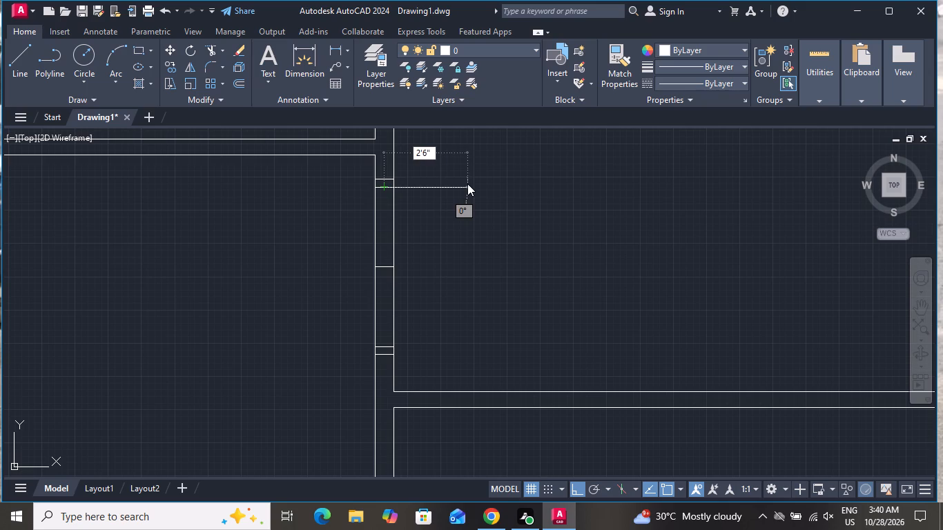
key("Return")
right_click(523, 254)
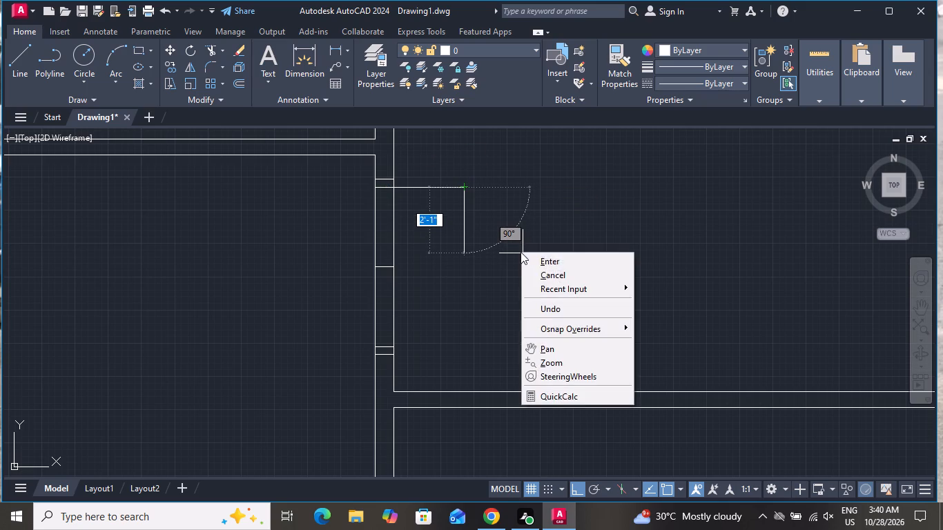
left_click(532, 264)
Offset the 2'6" door line 2" to the south to give the leaf its thickness.
type("O 2")
key("shift+quotedbl")
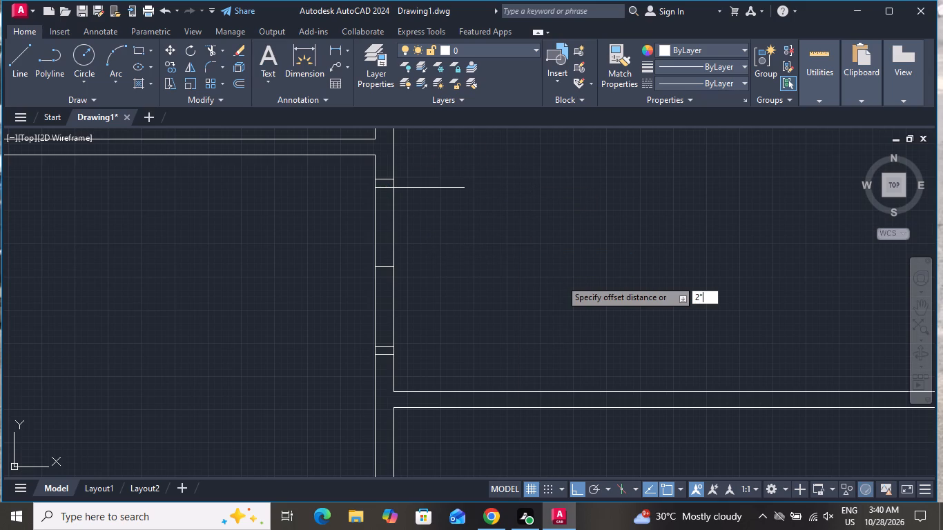
key("Return")
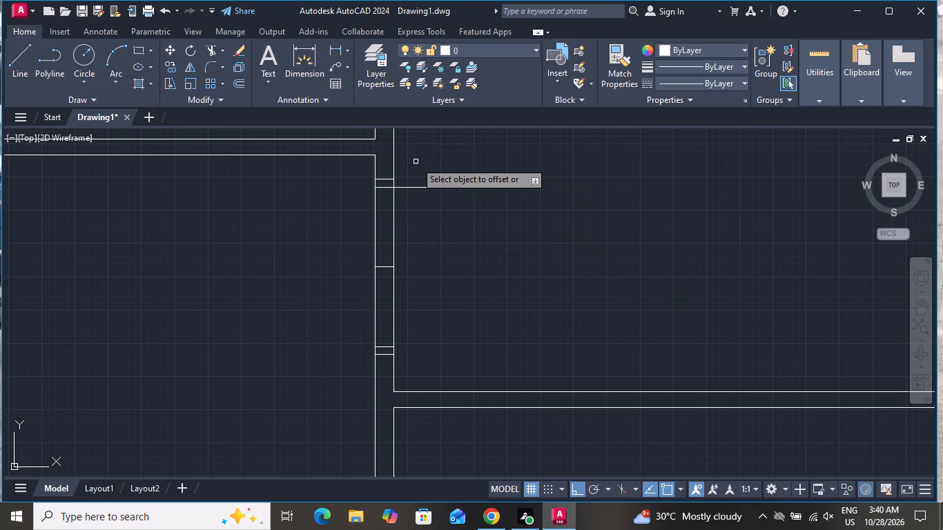
left_click(422, 188)
left_click(426, 205)
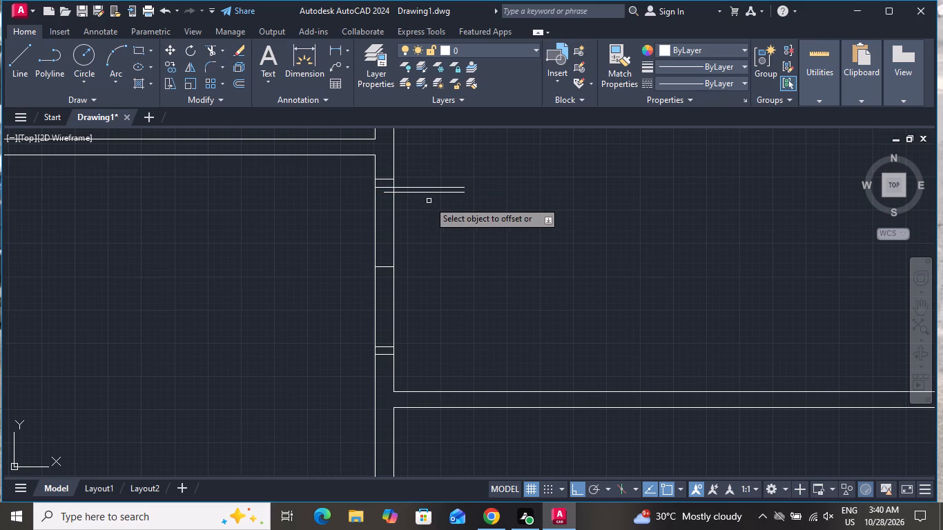
right_click(429, 200)
left_click(441, 222)
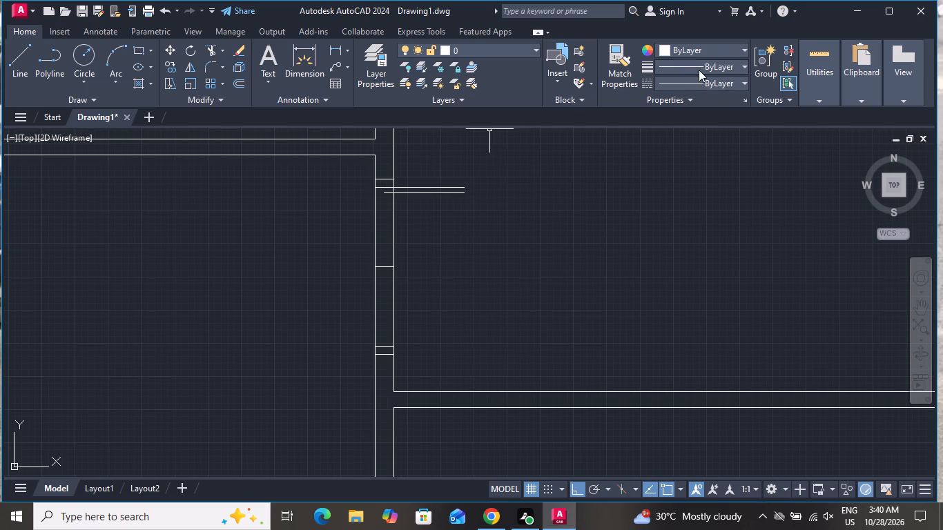
Draw an ACAD_ISO02W100 swing arc from the opening's centre line midpoint through the leaf's lower east end to its upper east end.
left_click(705, 85)
left_click(712, 127)
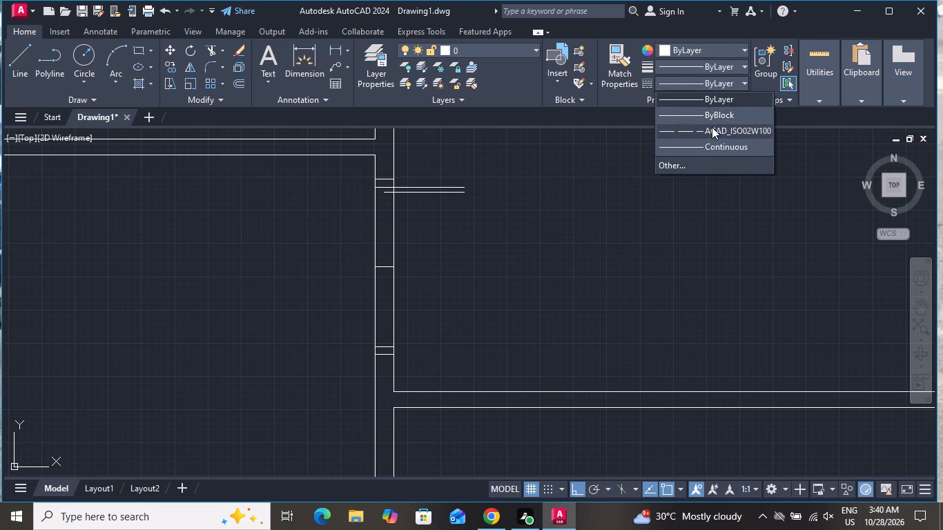
type("A")
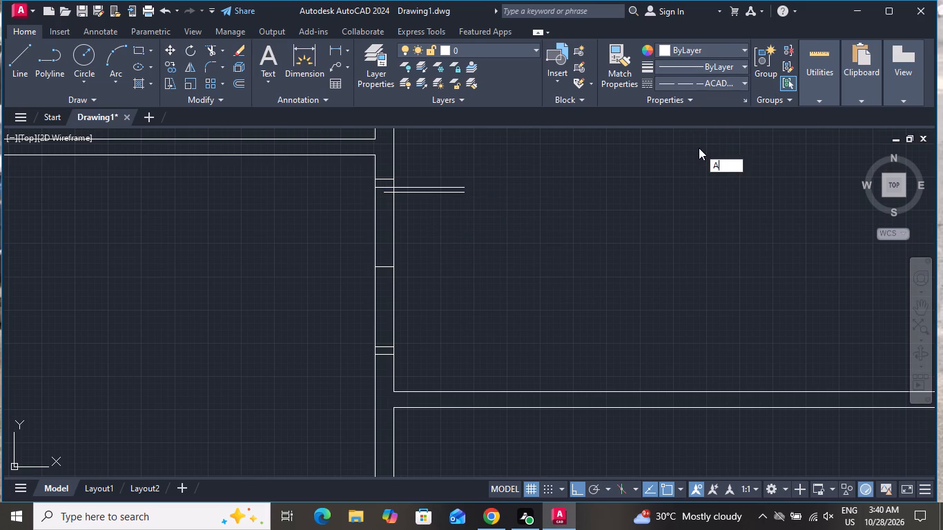
key("space")
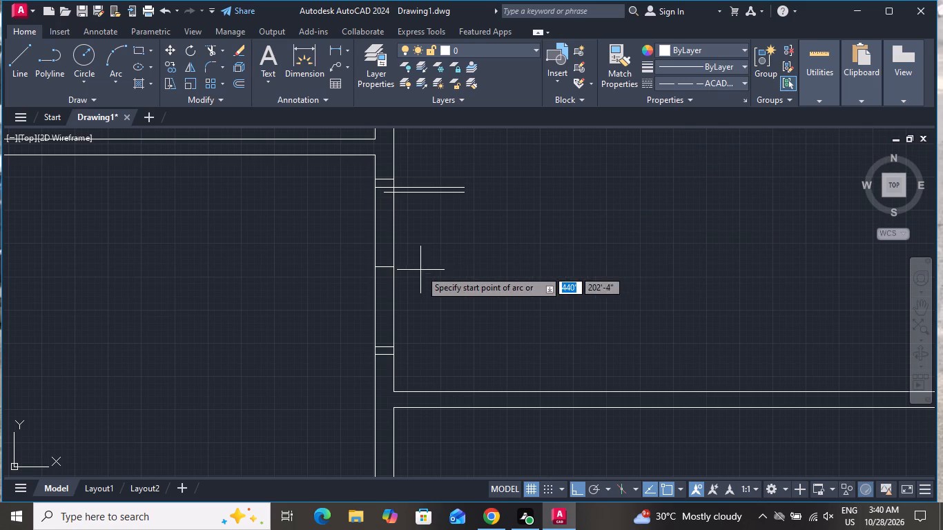
left_click(382, 270)
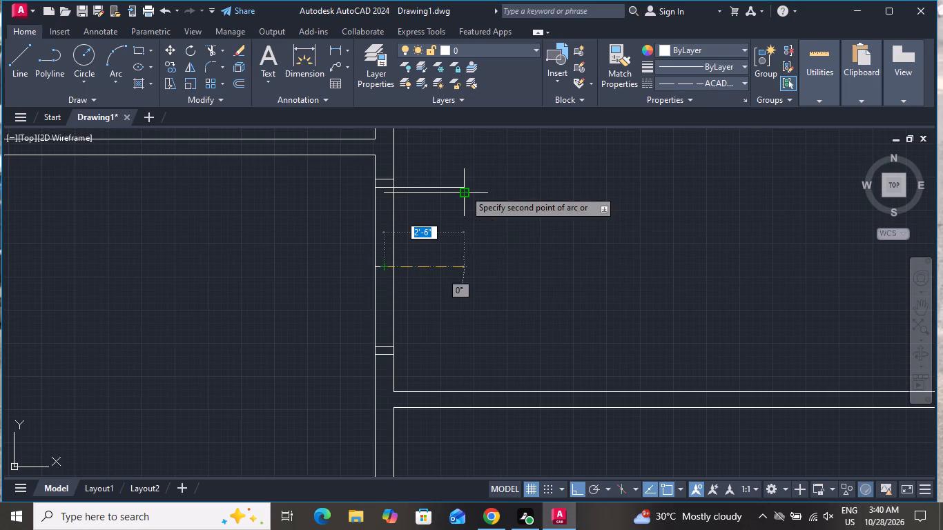
left_click(465, 189)
scroll(465, 184, "up", 4)
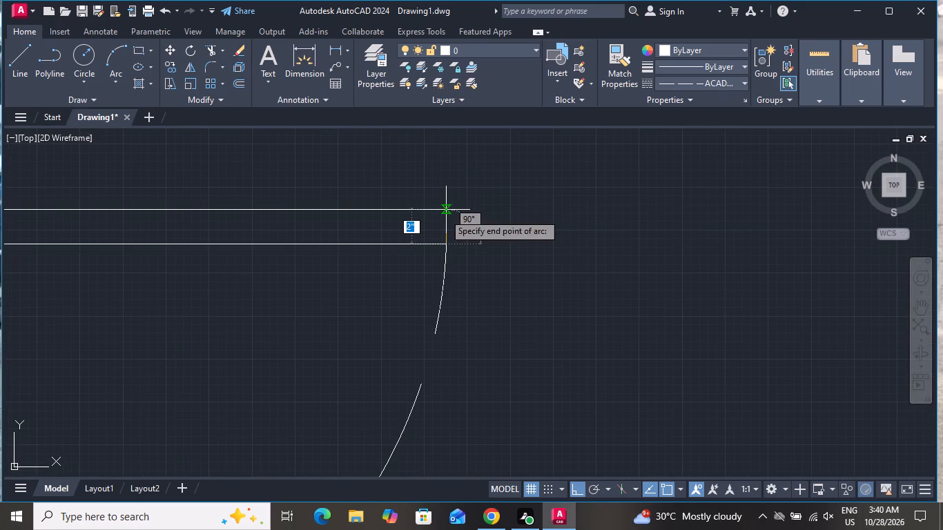
left_click(444, 213)
scroll(527, 196, "down", 3)
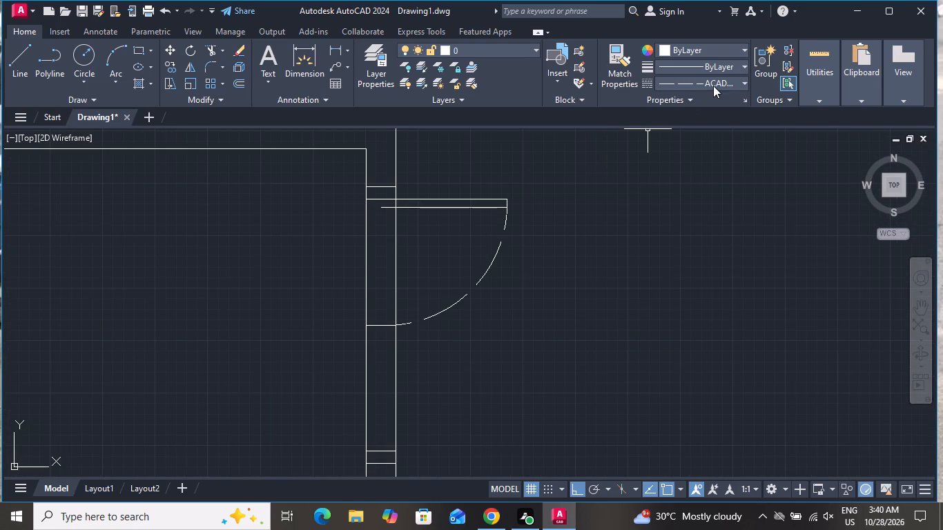
Set the linetype back to ByLayer and close the leaf's hinge end with a short line between its two long edges.
left_click(713, 86)
left_click(704, 104)
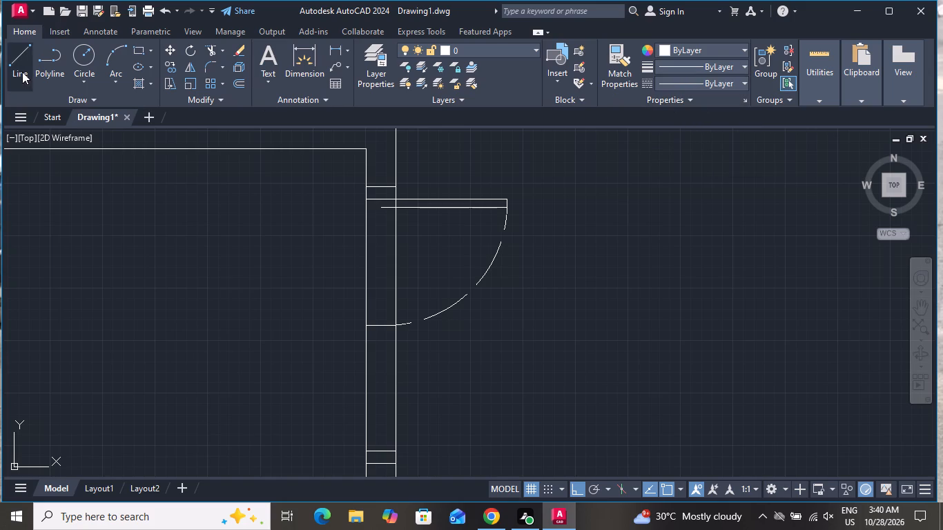
left_click(22, 72)
scroll(378, 178, "up", 3)
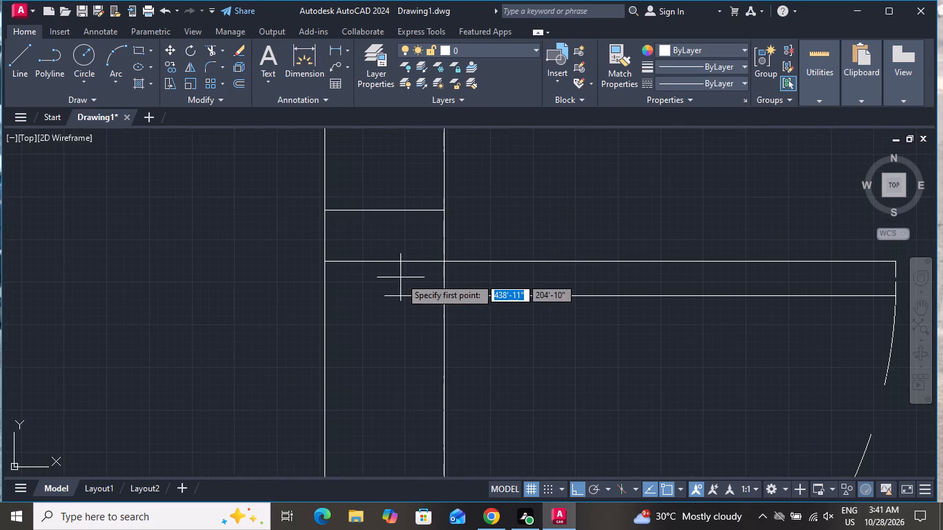
left_click(382, 295)
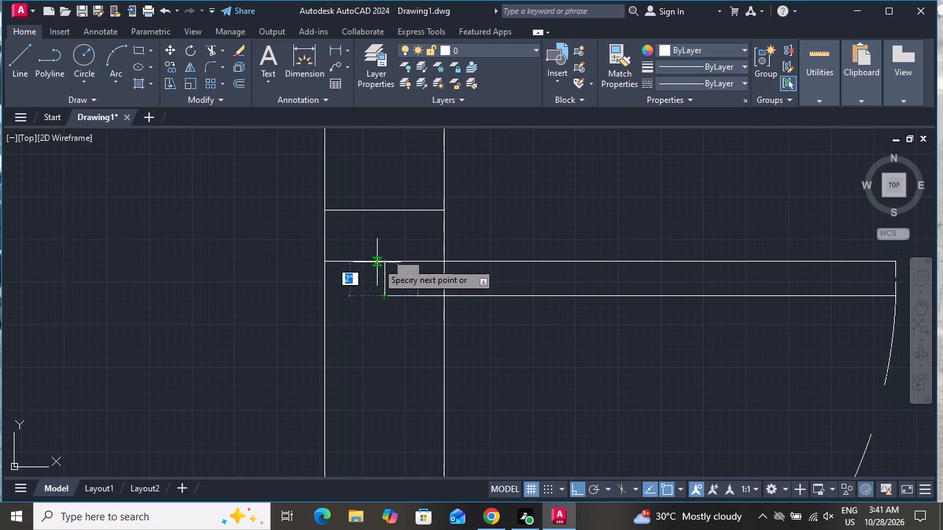
left_click(381, 257)
right_click(381, 257)
left_click(423, 277)
Mirror the door leaf and swing arc about the opening's centre line to form the southern leaf, keeping the source objects.
scroll(412, 251, "down", 2)
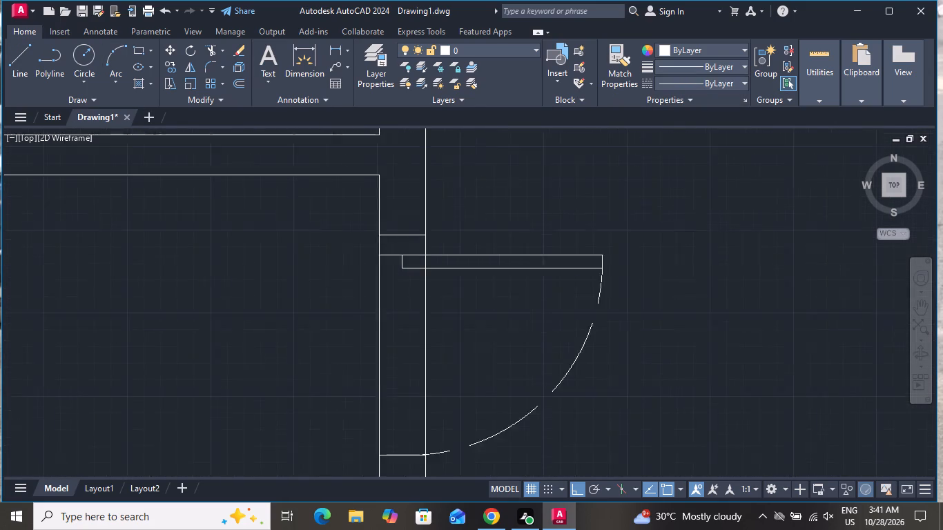
scroll(418, 251, "down", 1)
left_click_drag(560, 235, 558, 250)
left_click(489, 375)
scroll(409, 249, "up", 4)
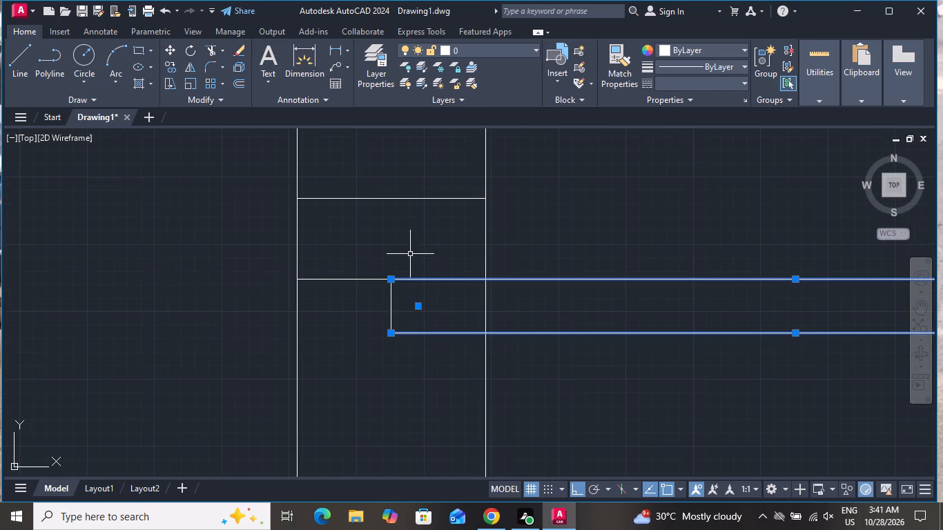
left_click(406, 305)
left_click(371, 308)
scroll(427, 259, "down", 5)
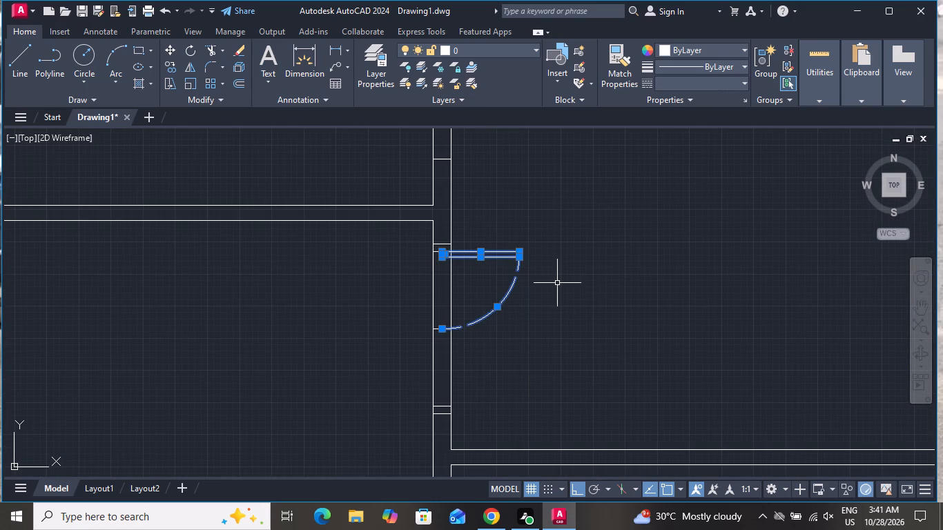
type("MI")
key("space")
left_click(444, 324)
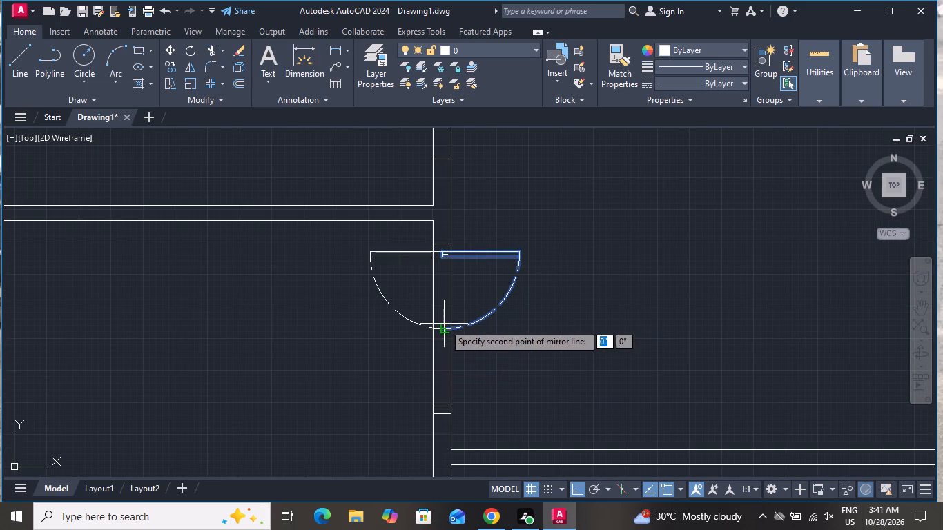
left_click(566, 322)
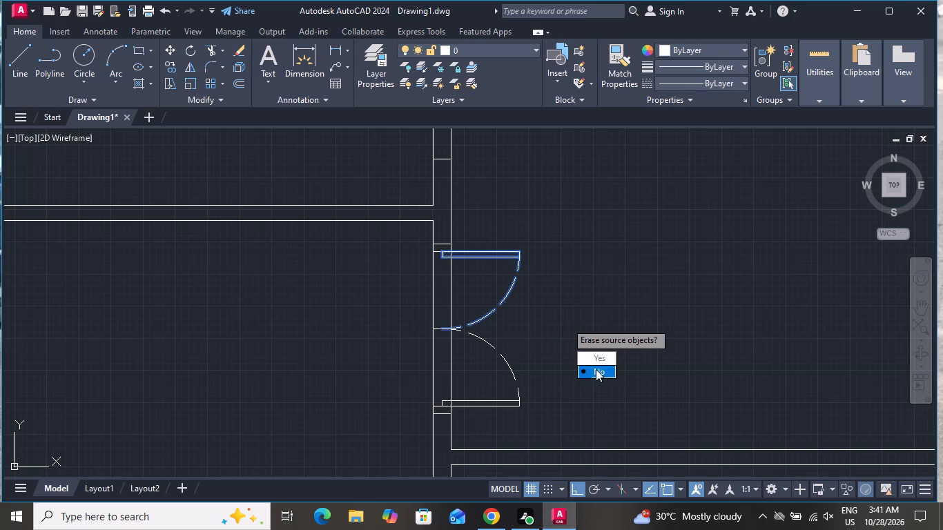
left_click_drag(596, 369, 566, 322)
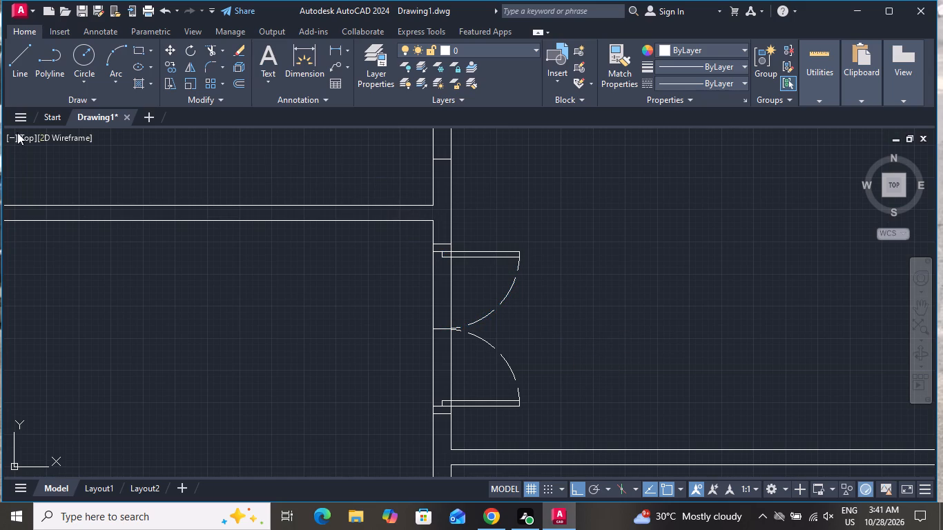
Trim both wall lines across the northern and southern halves of the double-door opening.
left_click(215, 49)
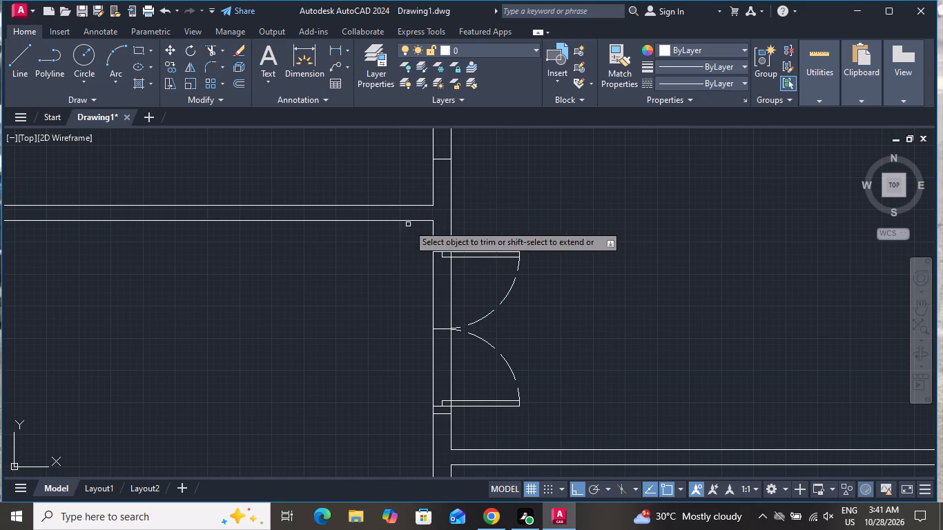
left_click(460, 277)
left_click(425, 285)
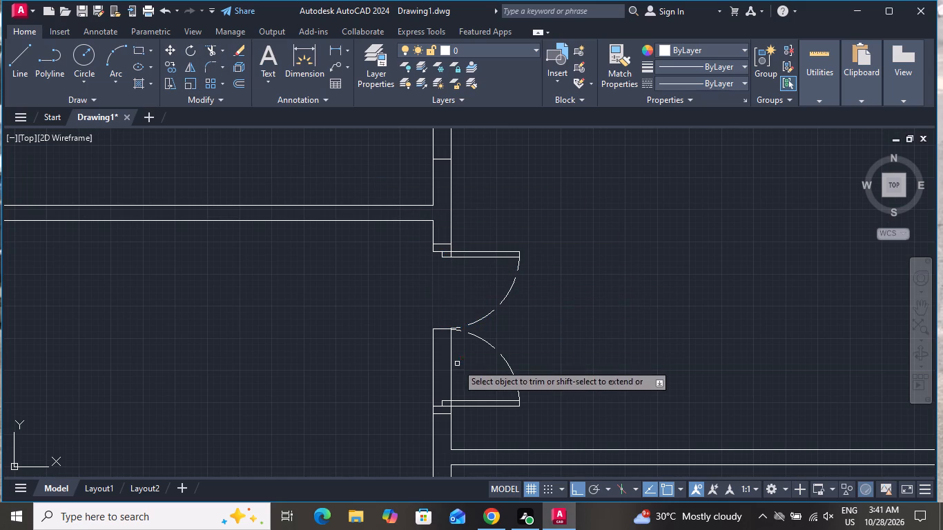
left_click(460, 362)
left_click(414, 370)
Trim the jamb edge overlaps at both leaves' hinge ends and the western half of the opening's centre line.
scroll(447, 410, "up", 3)
left_click(447, 410)
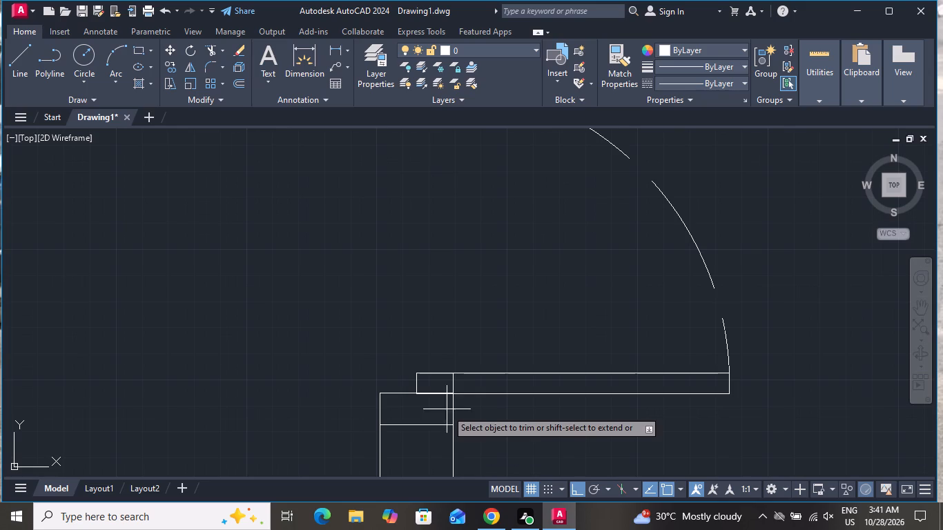
left_click(444, 387)
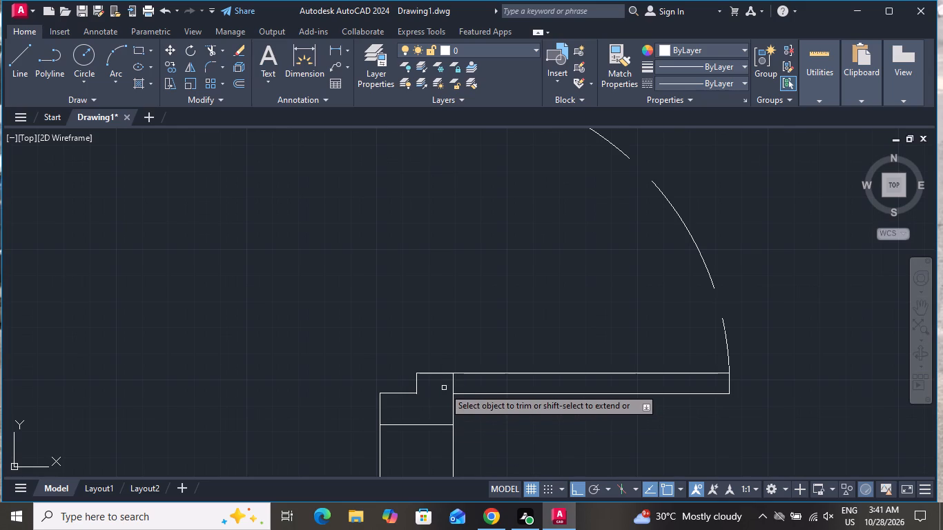
scroll(427, 431, "down", 3)
scroll(444, 255, "up", 4)
left_click(443, 308)
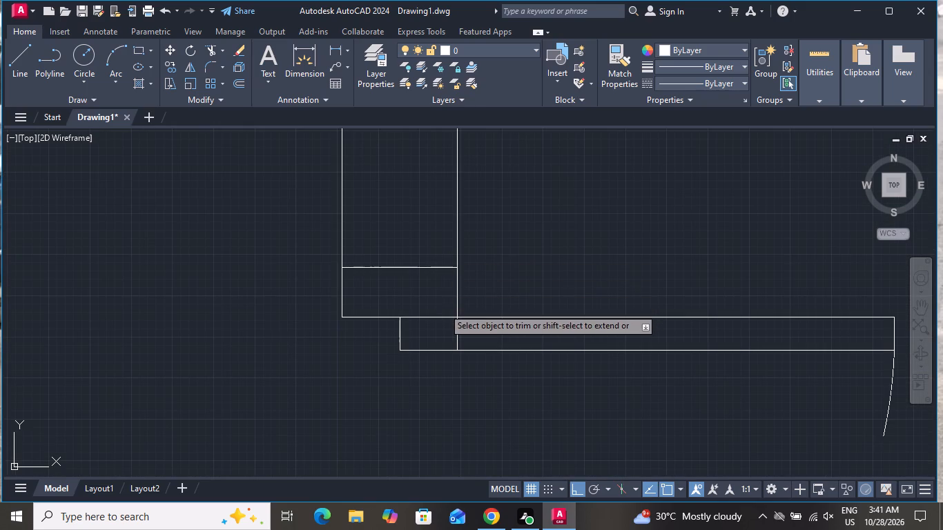
left_click(445, 327)
scroll(443, 289, "down", 3)
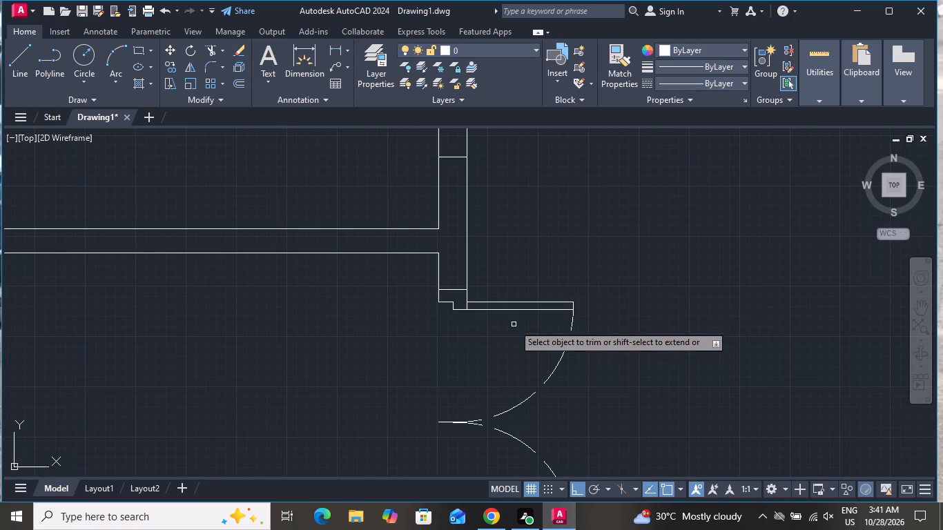
left_click(445, 424)
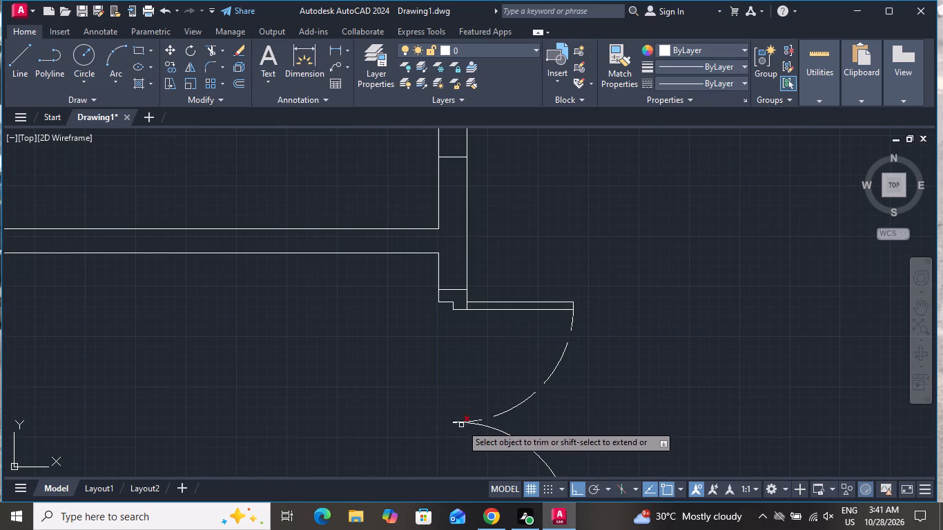
right_click(388, 364)
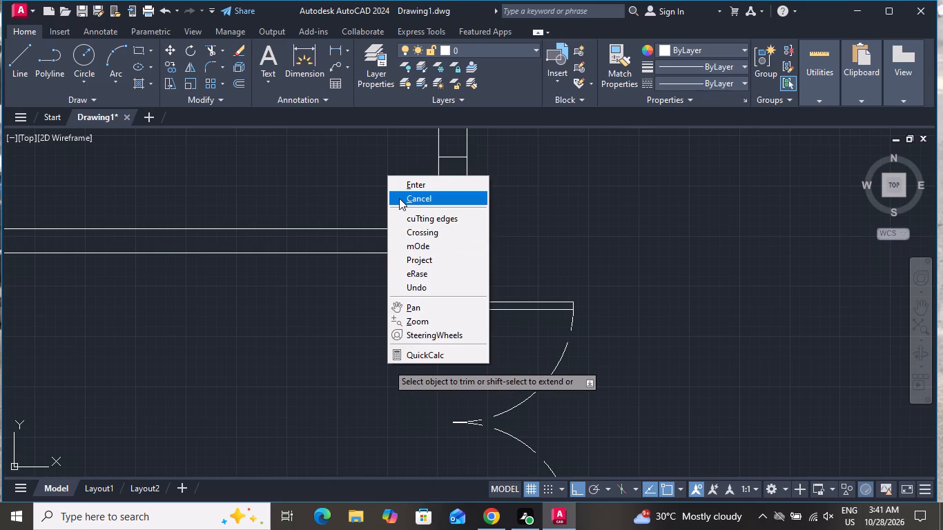
left_click(400, 197)
Offset the upper line of the partition northwest of the double door 4' north, and offset that new line 6" north.
scroll(416, 242, "down", 3)
scroll(506, 273, "down", 1)
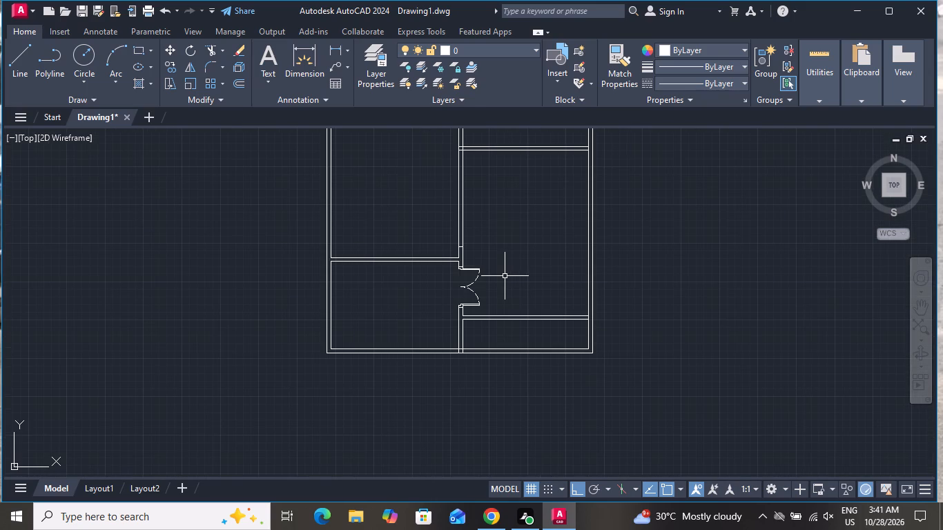
scroll(378, 212, "up", 1)
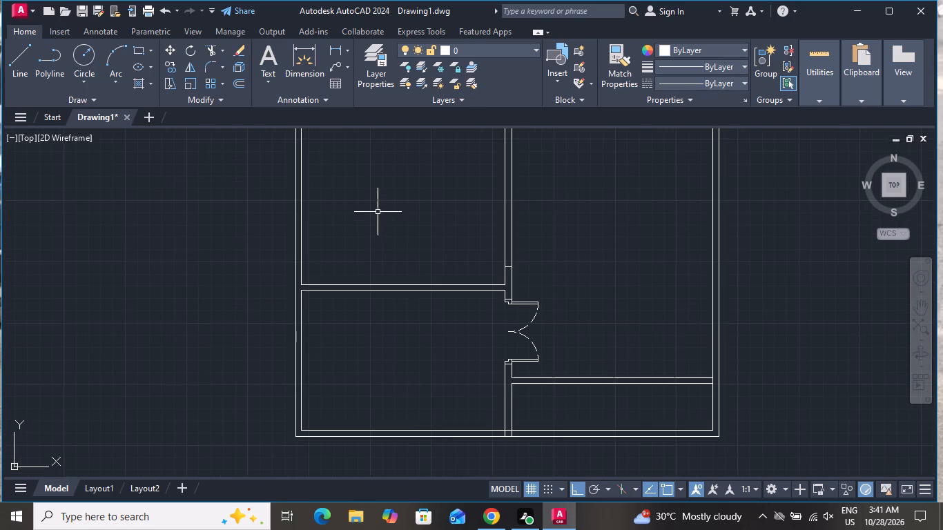
type("O T")
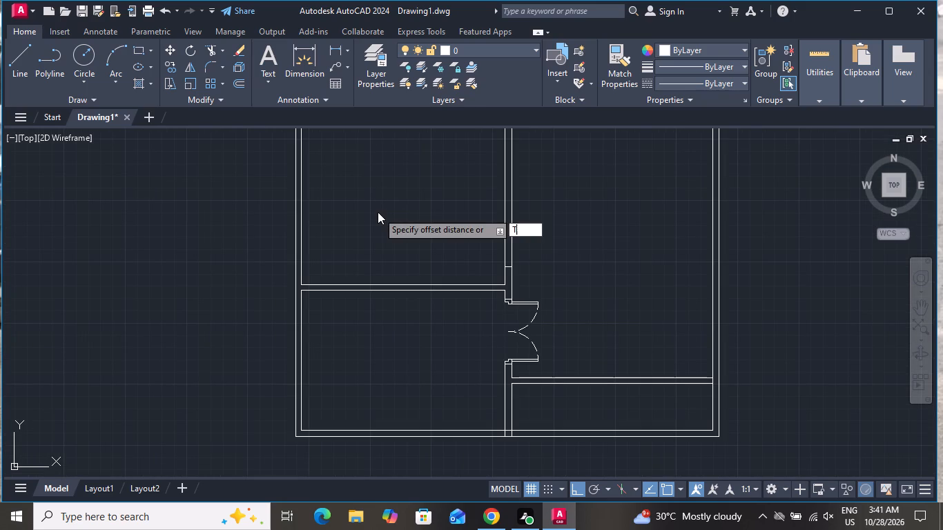
key("space")
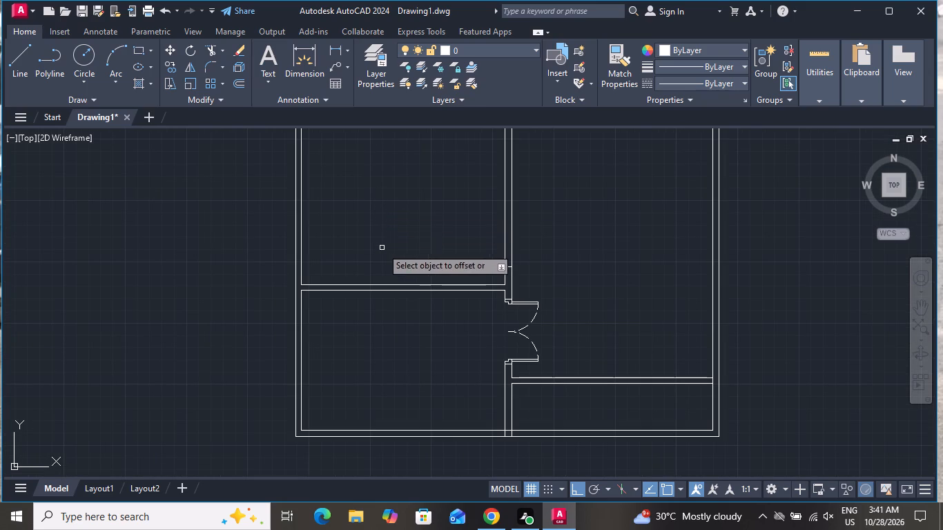
left_click(404, 283)
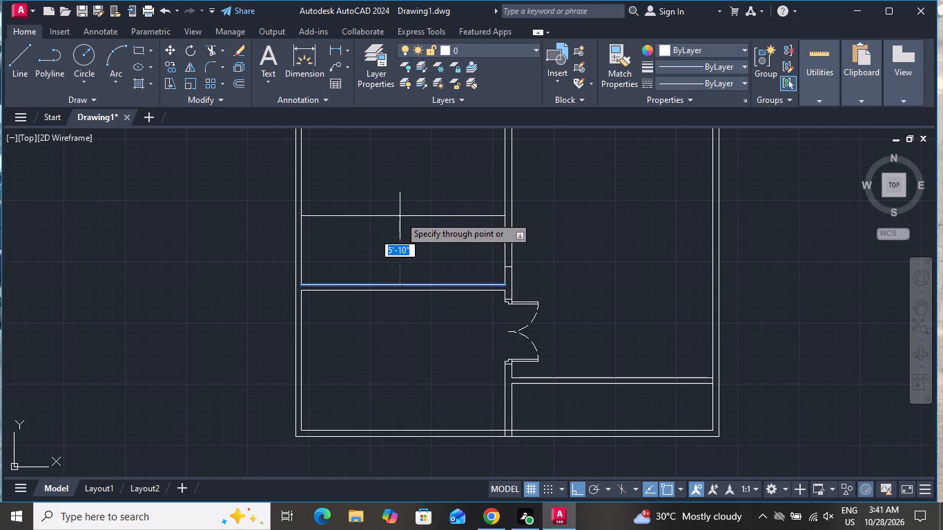
key("4")
key("apostrophe")
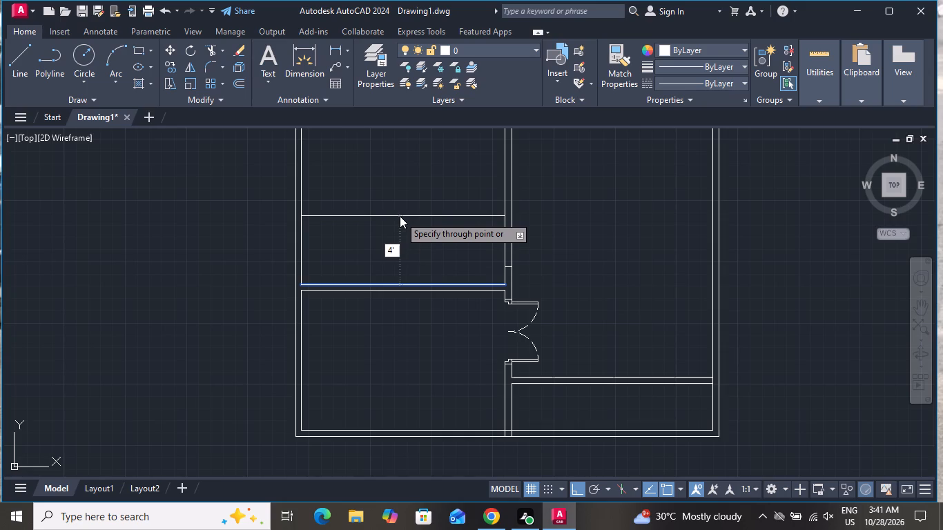
key("Return")
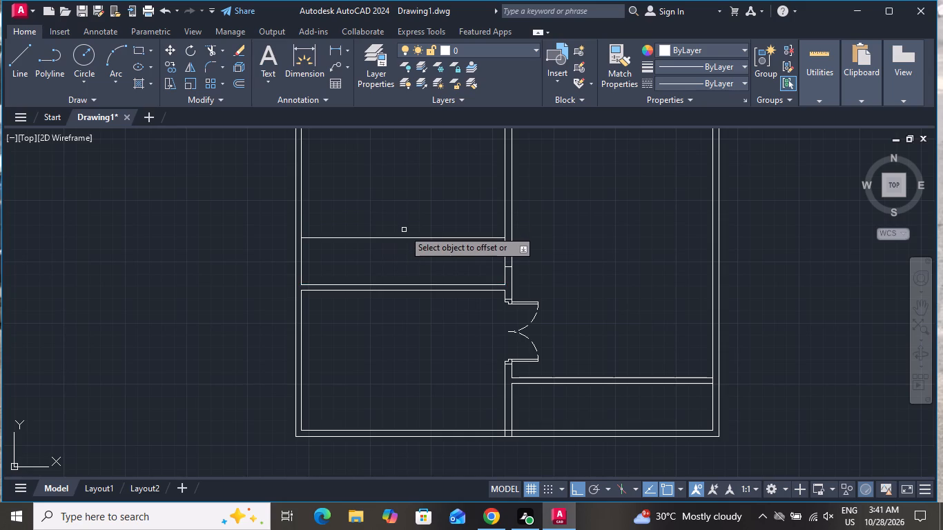
left_click(405, 239)
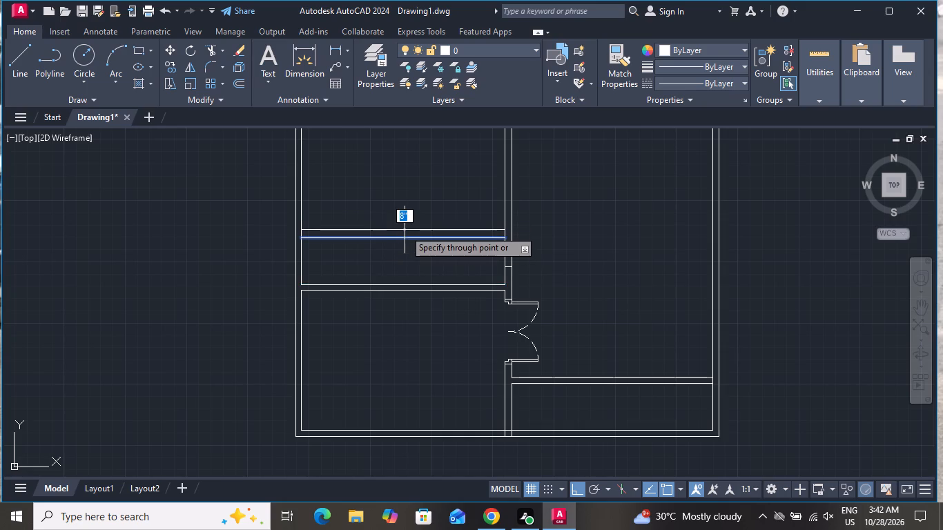
key("6")
key("shift+quotedbl")
key("Return")
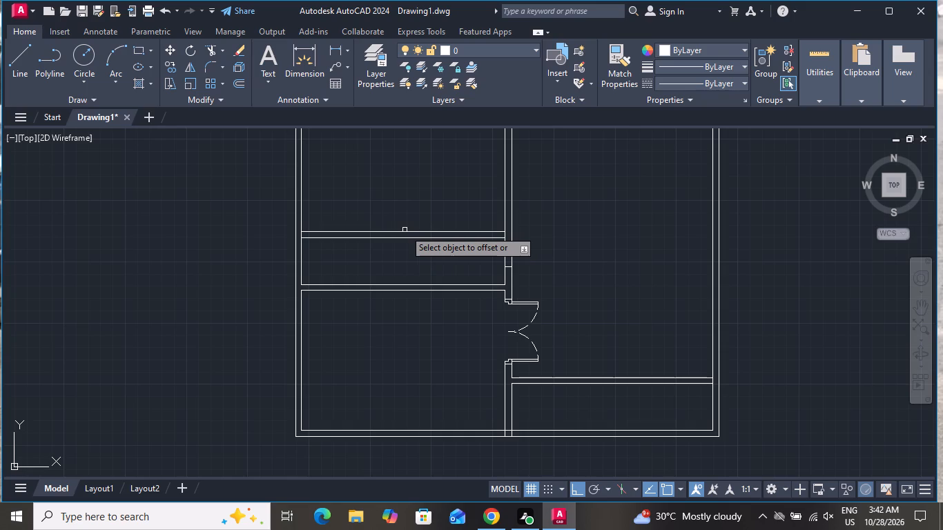
Offset the west wall's inner line 7'5" east, and offset that new line 6" east to form a partition.
scroll(322, 275, "up", 1)
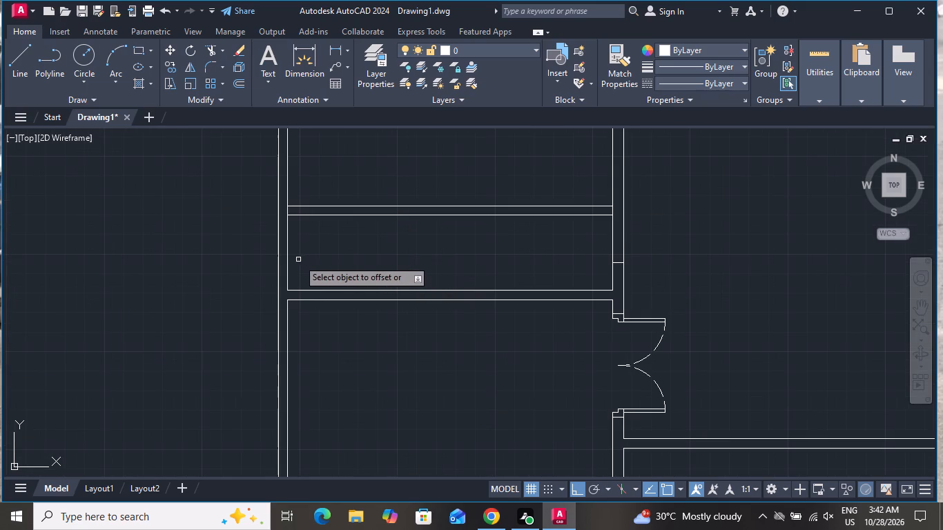
left_click(287, 249)
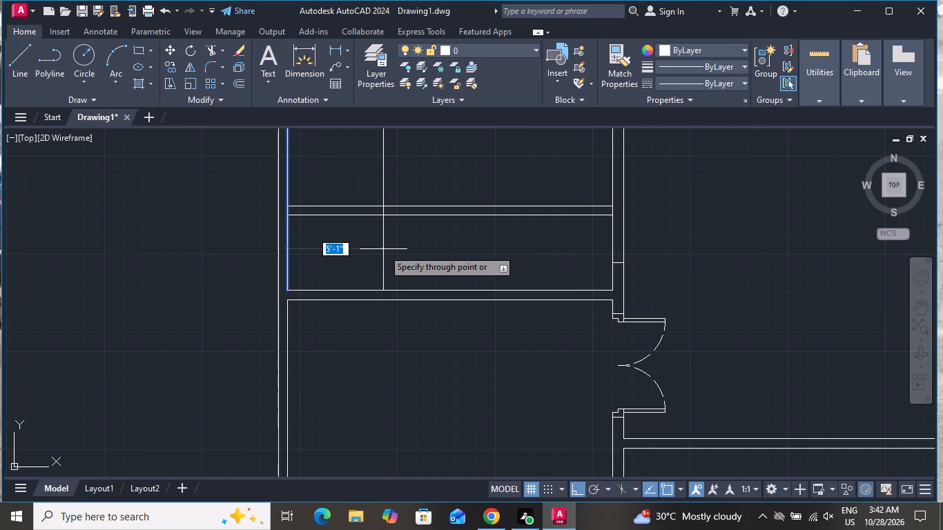
type("7'5")
key("shift+quotedbl")
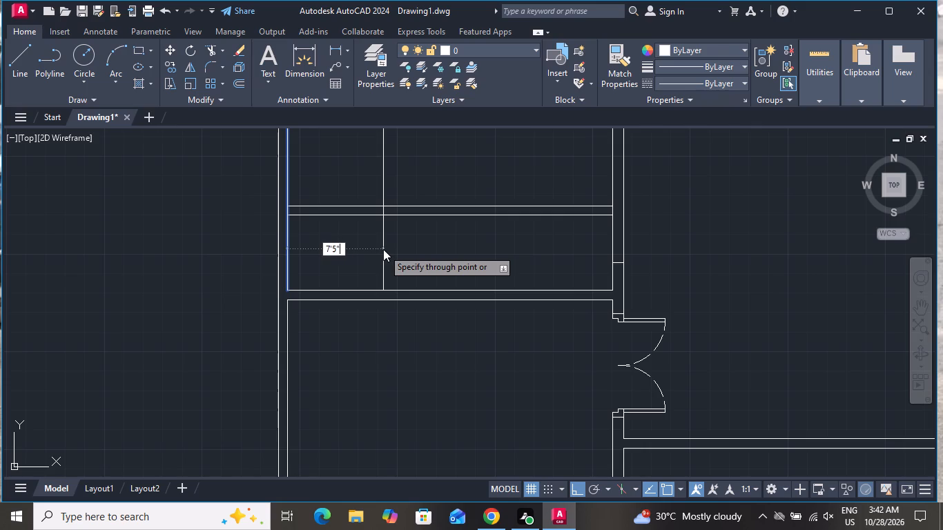
key("Return")
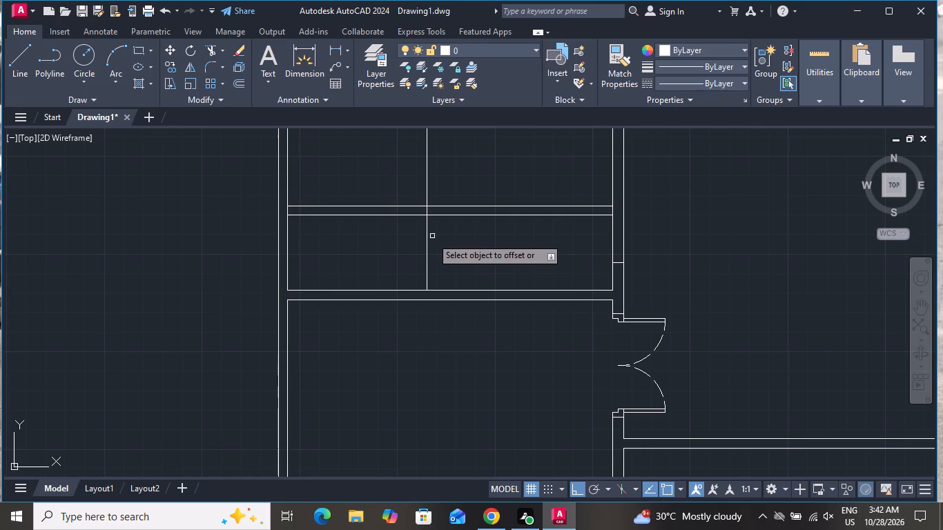
left_click(425, 242)
key("6")
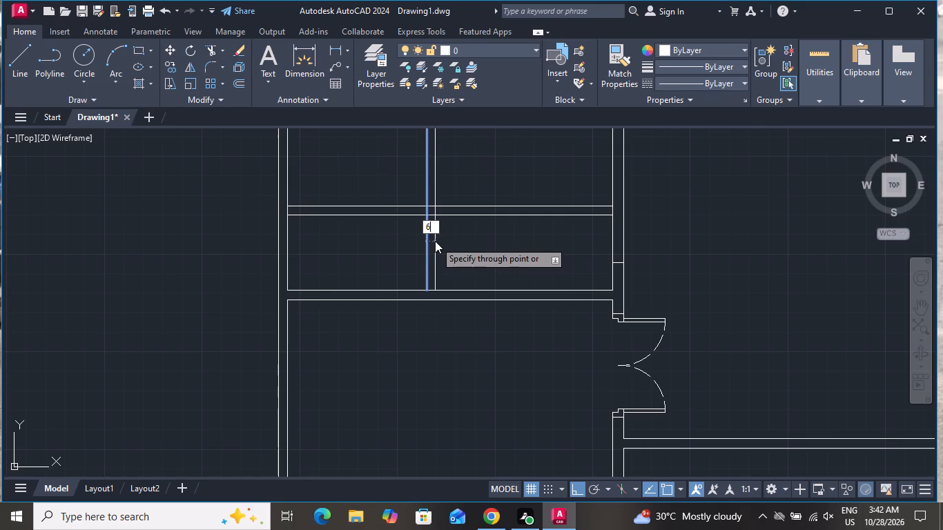
key("shift+quotedbl")
key("Return")
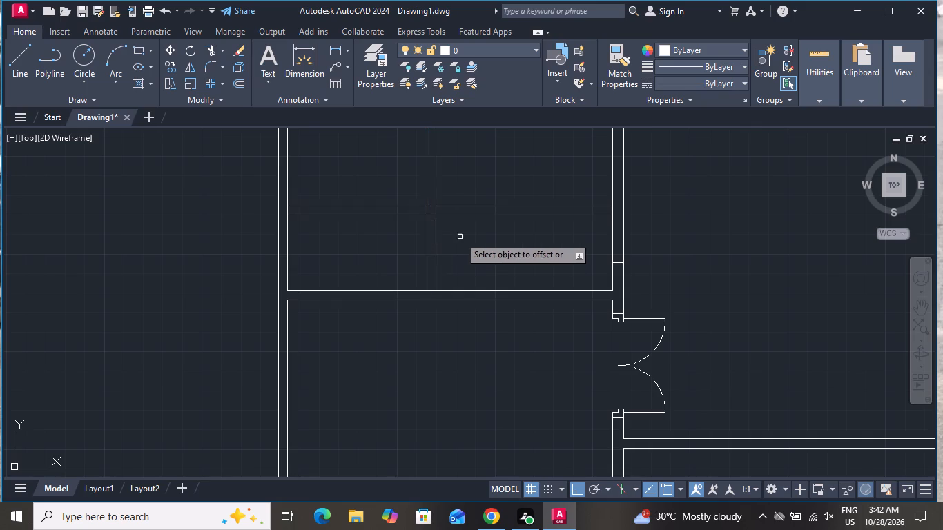
Offset the room's east wall inner line 7'1" west, and offset that new line 6" west to form a second partition.
left_click(611, 239)
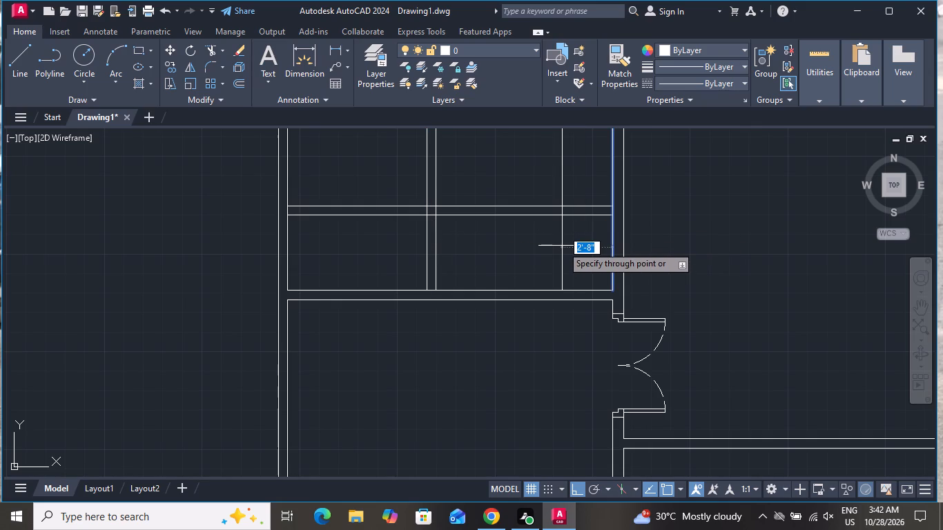
key("7")
key("apostrophe")
key("1")
key("shift+quotedbl")
key("Return")
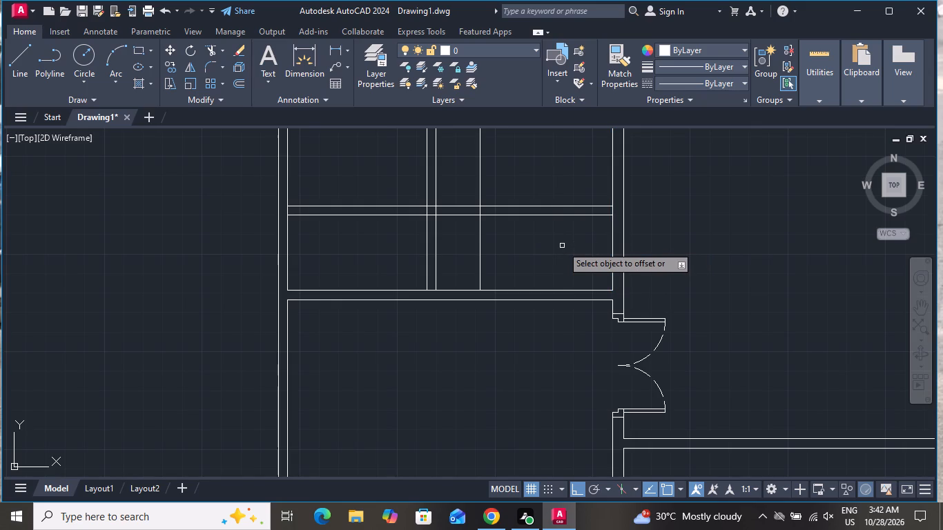
left_click(481, 250)
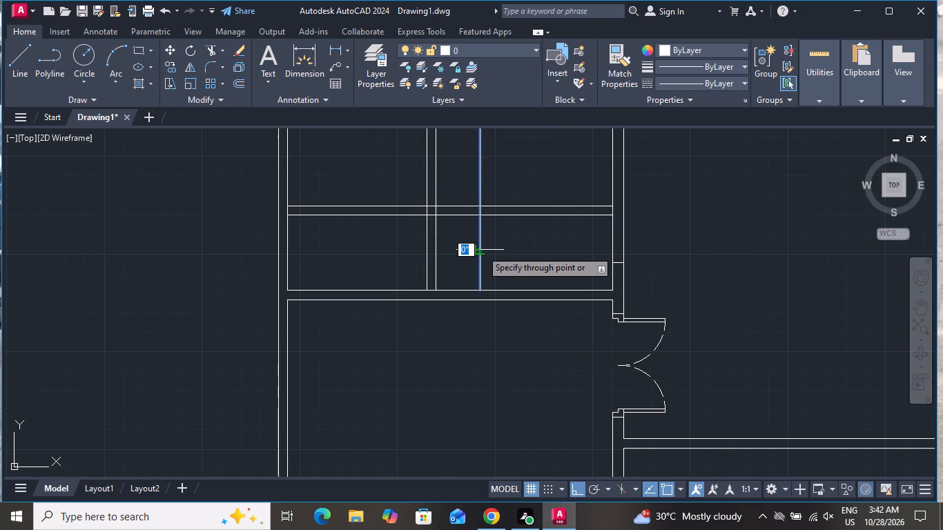
key("6")
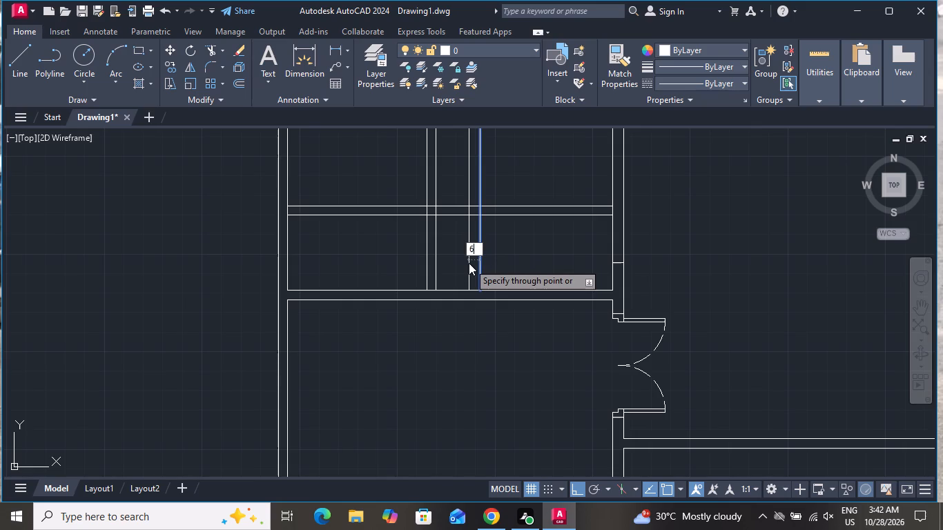
key("shift+quotedbl")
key("Return")
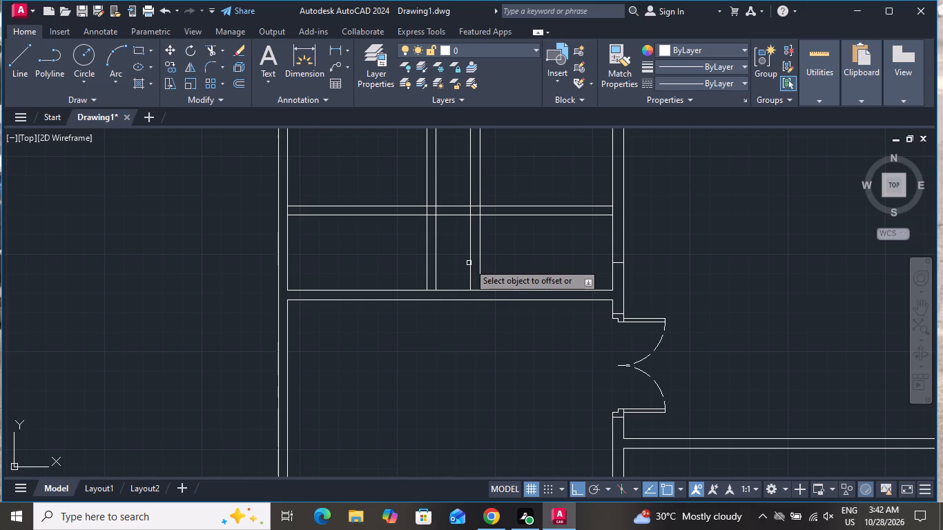
right_click(469, 263)
left_click(480, 283)
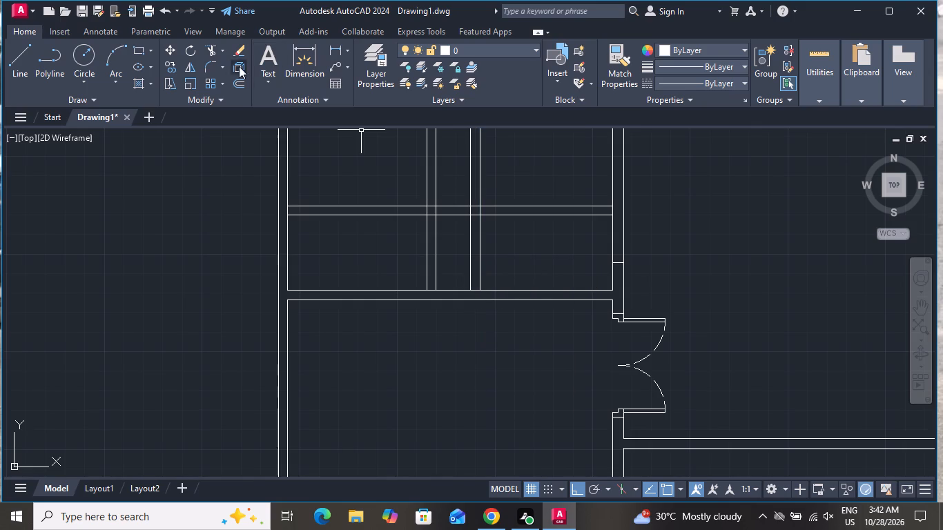
Trim all four vertical partition lines north of the horizontal wall northwest of the double door.
left_click(215, 48)
scroll(365, 185, "down", 4)
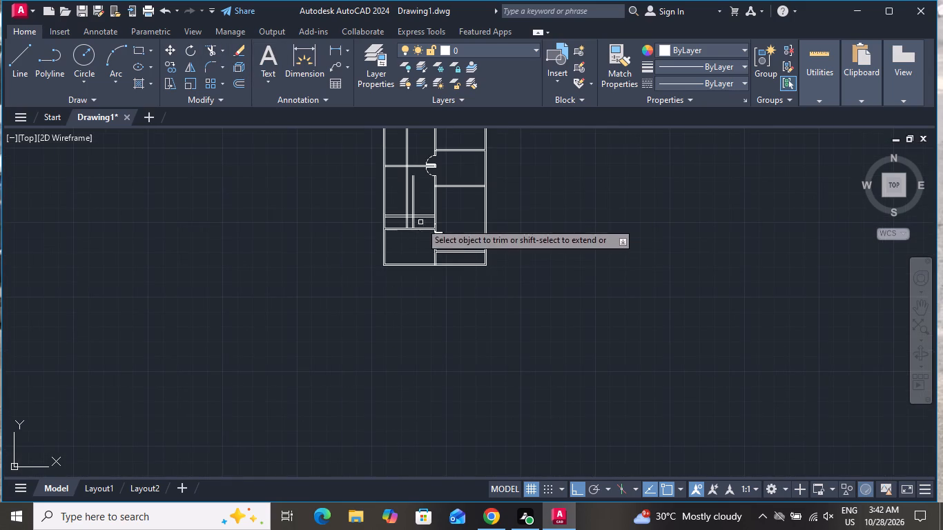
scroll(420, 189, "up", 3)
left_click(420, 188)
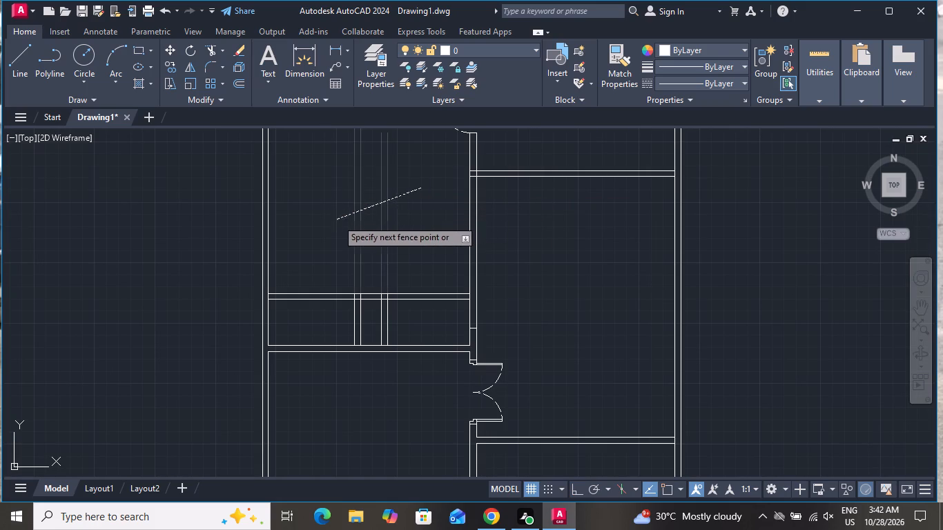
left_click(337, 219)
Trim the four vertical partition line segments lying within the horizontal wall's 6" thickness.
scroll(439, 269, "down", 3)
scroll(437, 153, "up", 3)
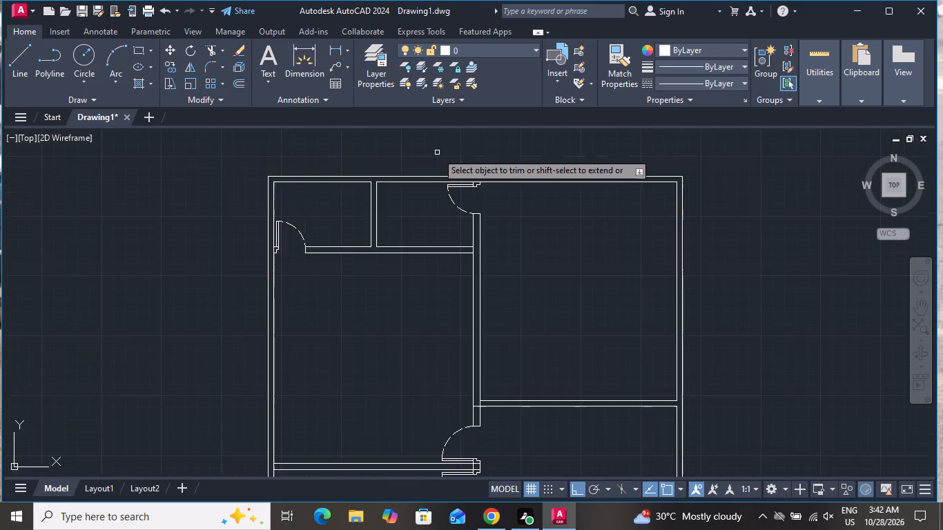
scroll(437, 153, "up", 1)
scroll(453, 149, "down", 3)
scroll(429, 209, "up", 3)
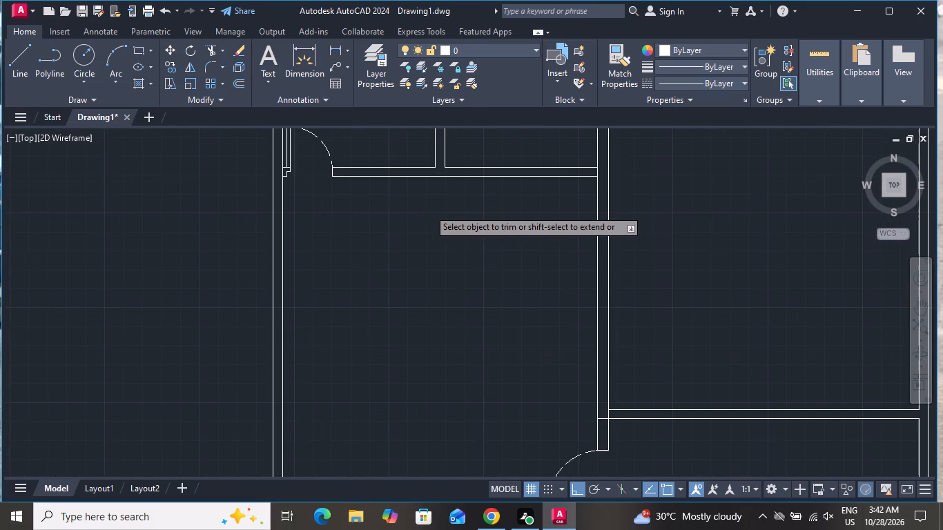
scroll(429, 209, "down", 3)
scroll(429, 380, "up", 4)
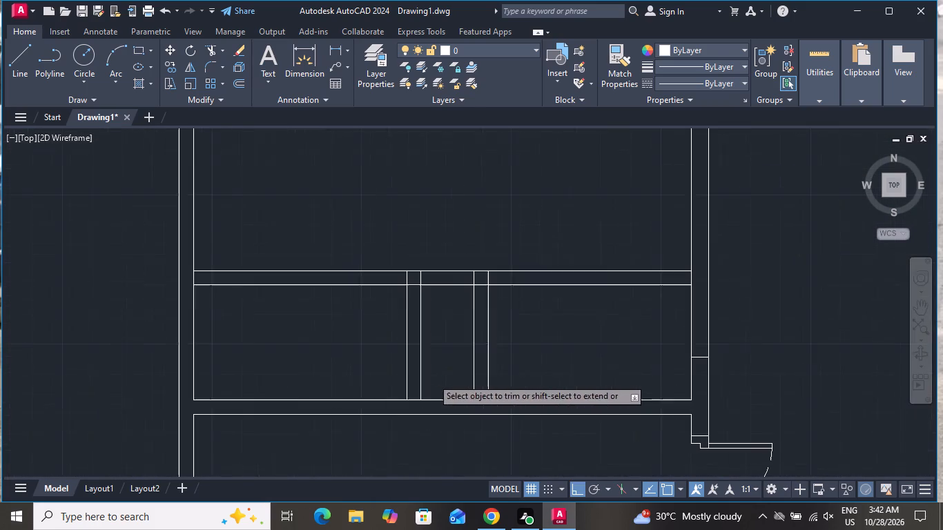
scroll(489, 272, "up", 3)
left_click(494, 279)
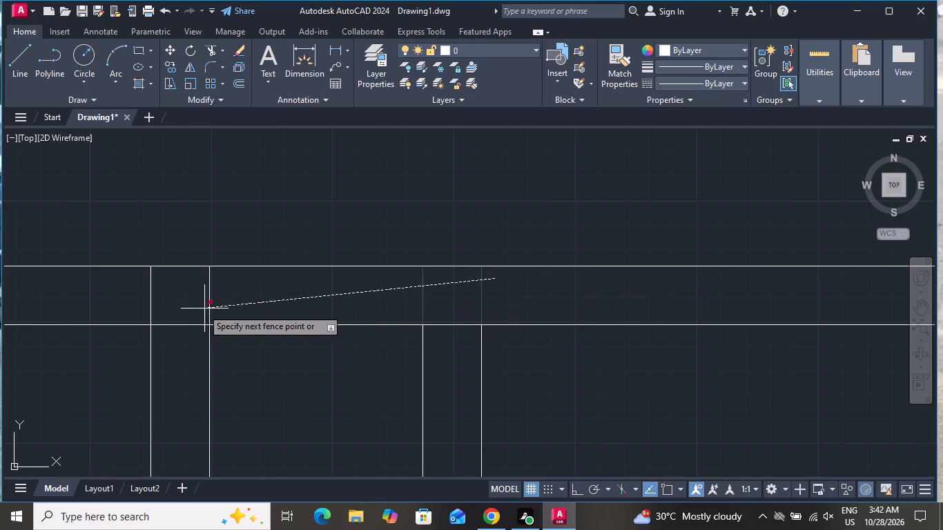
left_click(157, 304)
left_click(170, 291)
left_click(144, 299)
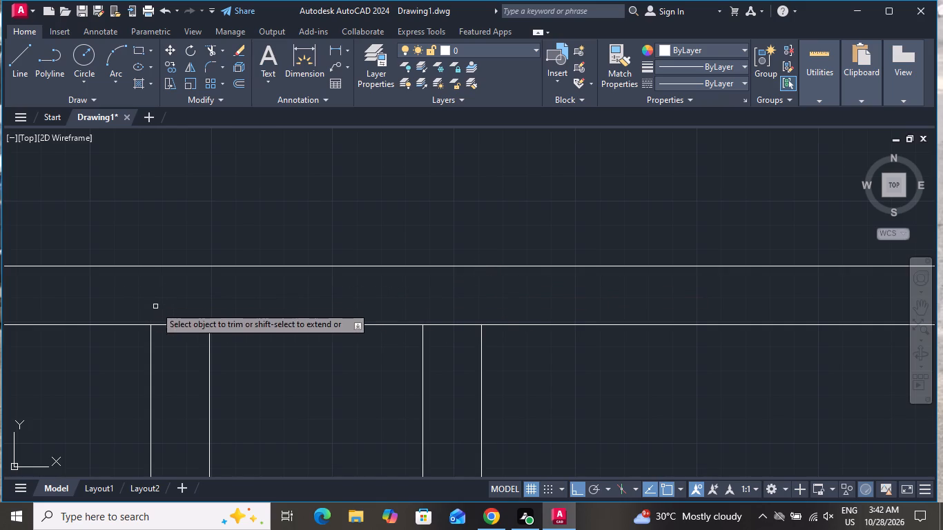
Trim the room-side lines of the northern and southern walls across the ends of both 6" partitions.
left_click(192, 320)
left_click(192, 344)
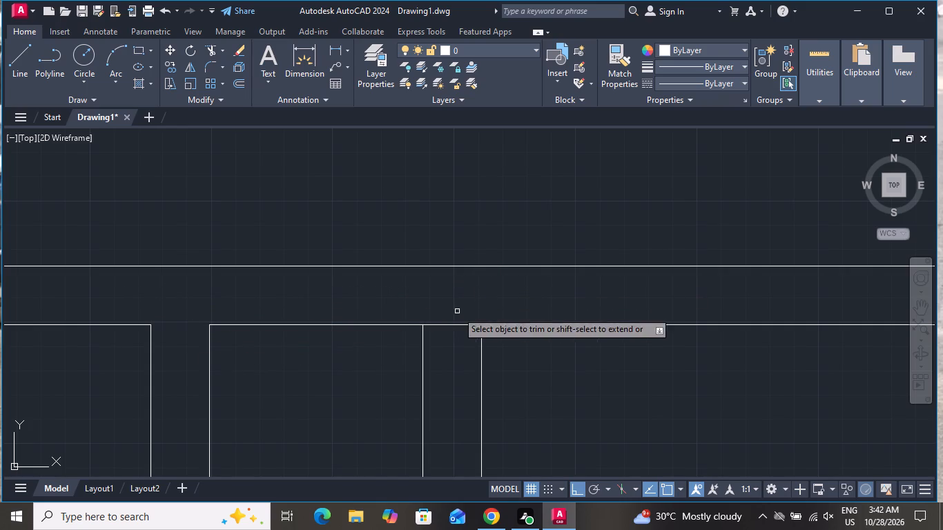
left_click(457, 311)
left_click(458, 349)
scroll(457, 245, "down", 4)
scroll(476, 322, "up", 3)
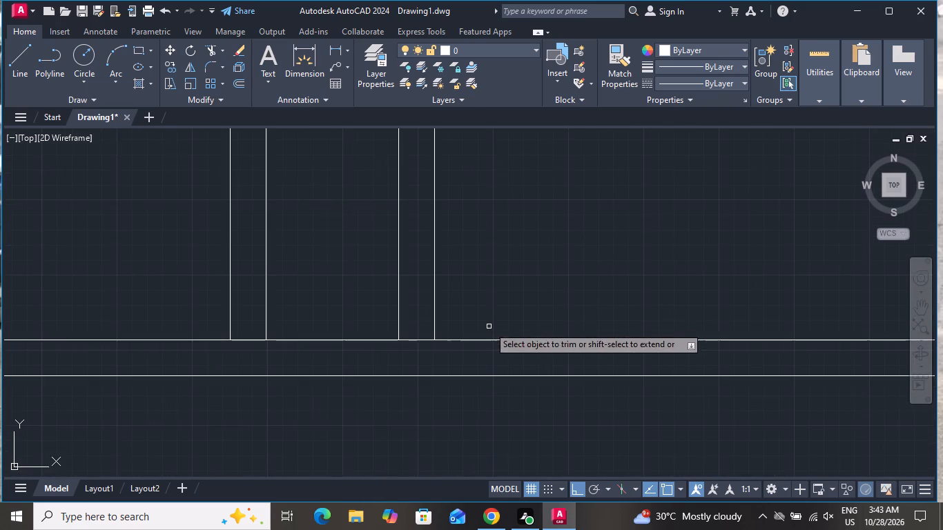
left_click(418, 349)
left_click(411, 307)
left_click(251, 356)
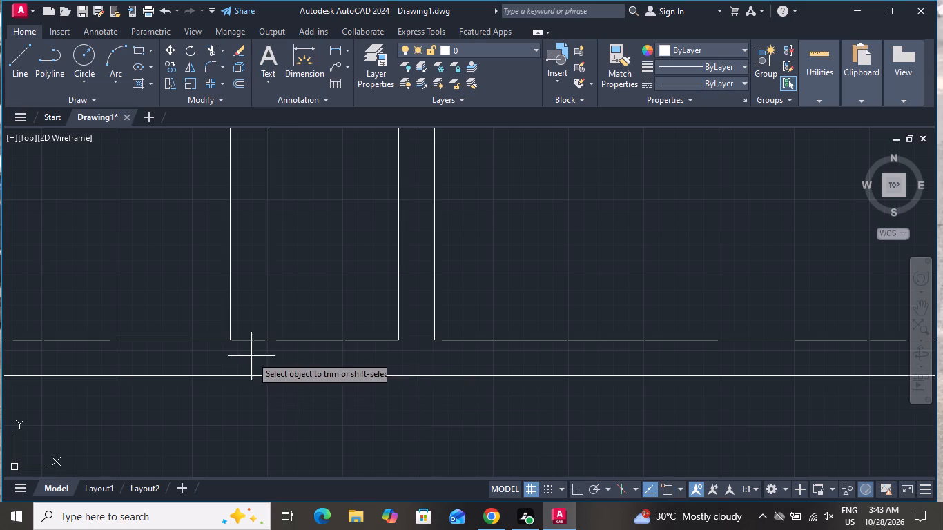
left_click(240, 329)
scroll(316, 363, "down", 3)
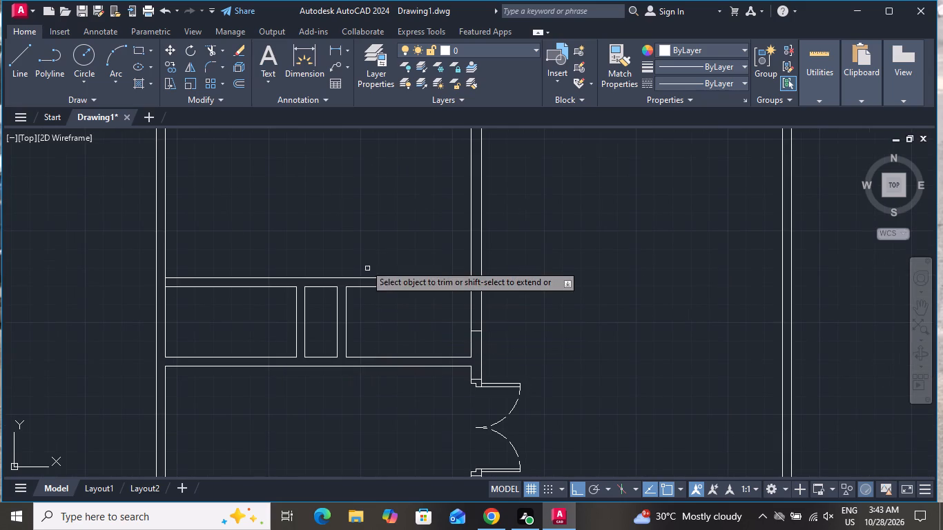
right_click(360, 230)
left_click(404, 246)
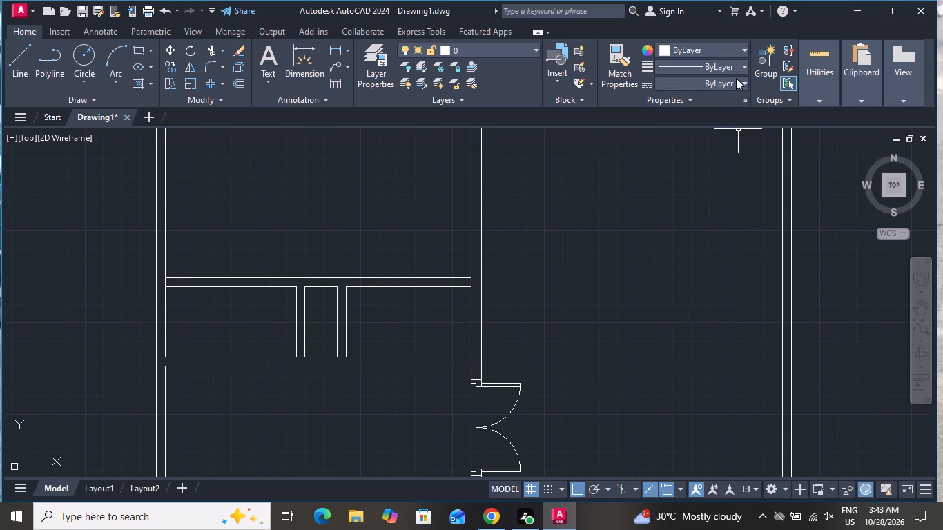
Set the current linetype to the dashed ACAD type and draw two crossing diagonals between the corners of the narrow middle compartment.
left_click(736, 79)
left_click(716, 133)
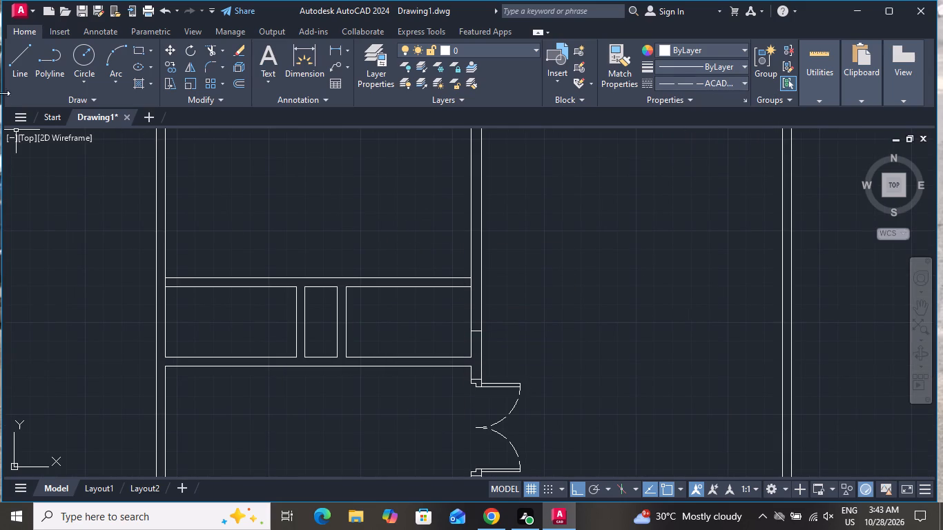
left_click(17, 54)
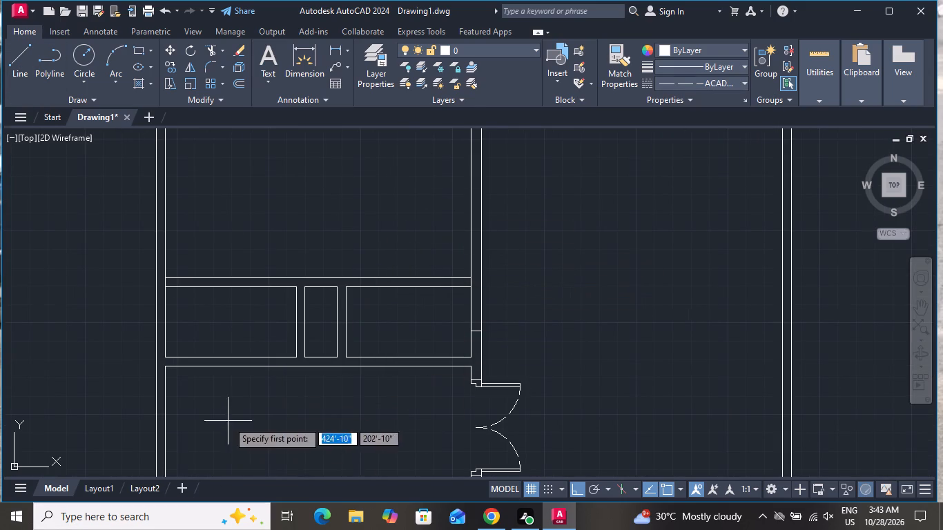
scroll(229, 421, "up", 2)
scroll(260, 368, "down", 1)
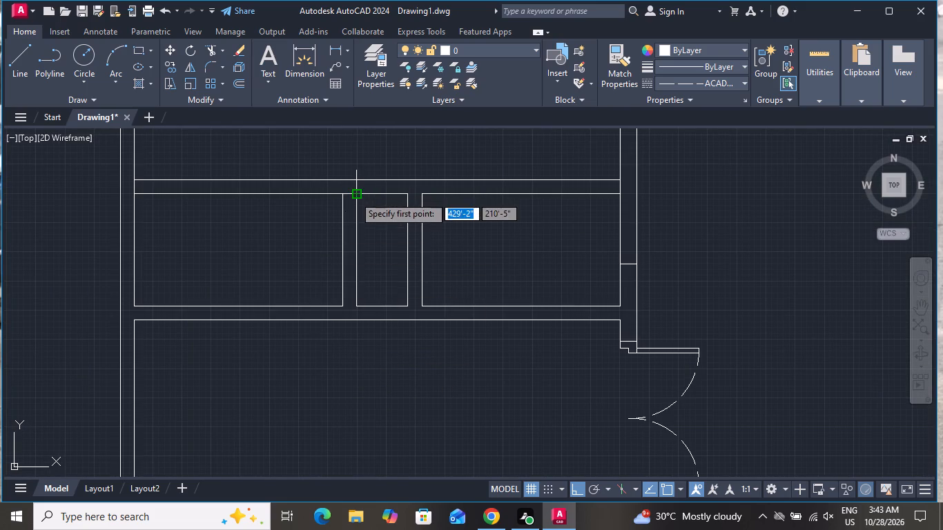
left_click(354, 196)
left_click(409, 306)
right_click(409, 306)
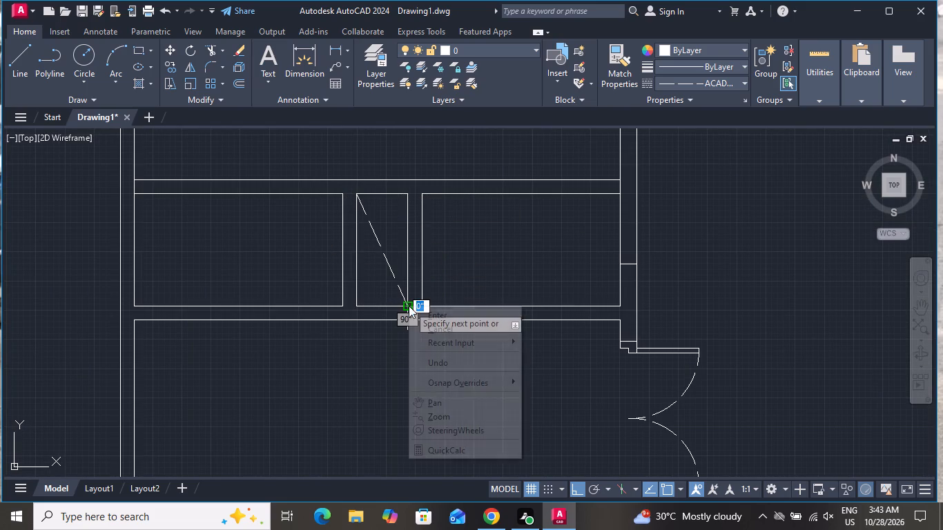
left_click(458, 327)
left_click(28, 56)
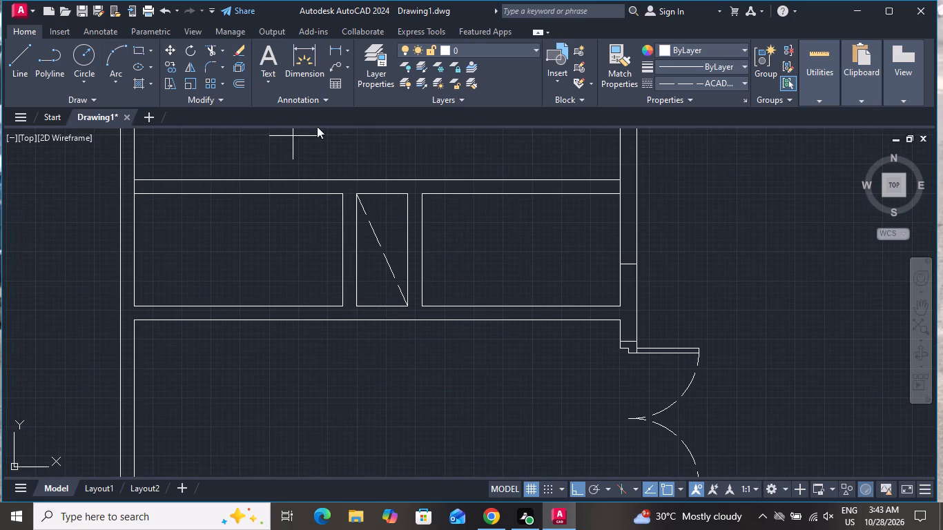
left_click(407, 195)
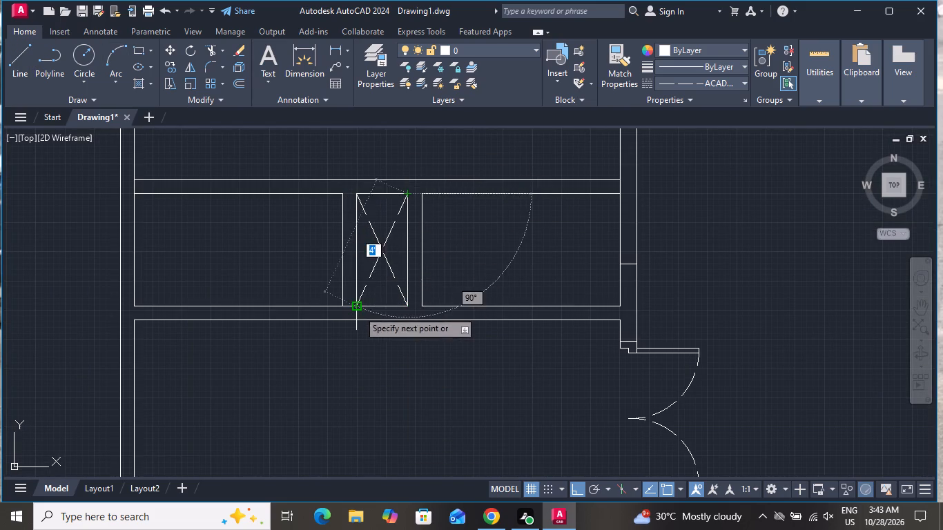
left_click(358, 311)
right_click(359, 311)
left_click(386, 328)
Offset the west wall's inner line 3" east at the horizontal wall north of the western compartment.
scroll(436, 268, "down", 2)
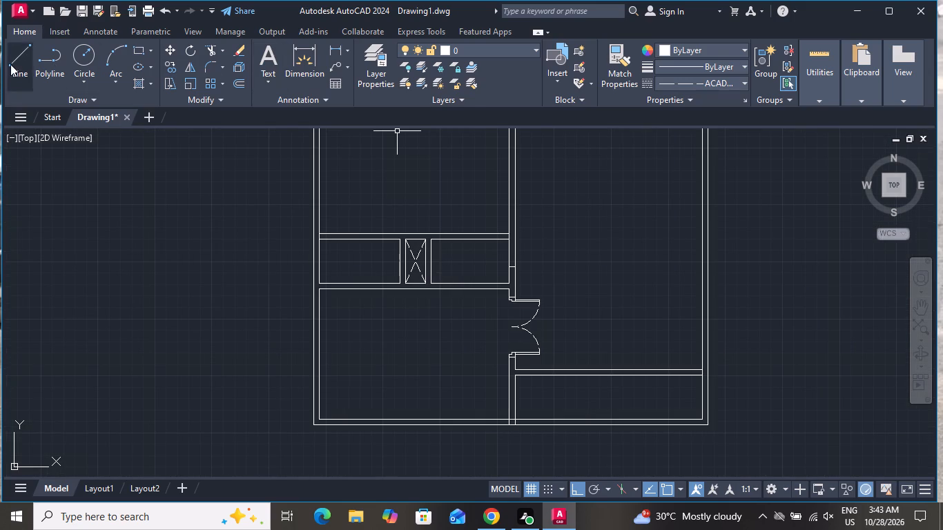
scroll(295, 220, "up", 2)
type("O")
key("space")
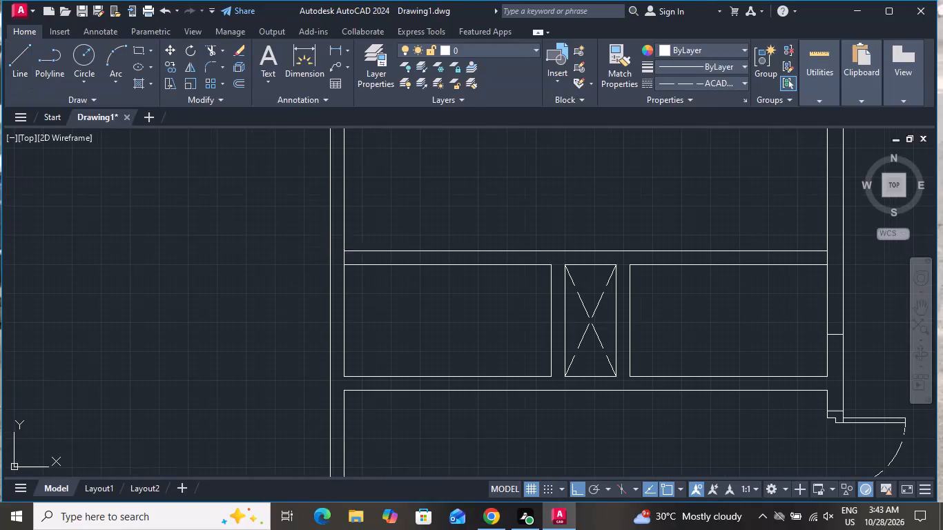
key("3")
key("shift+quotedbl")
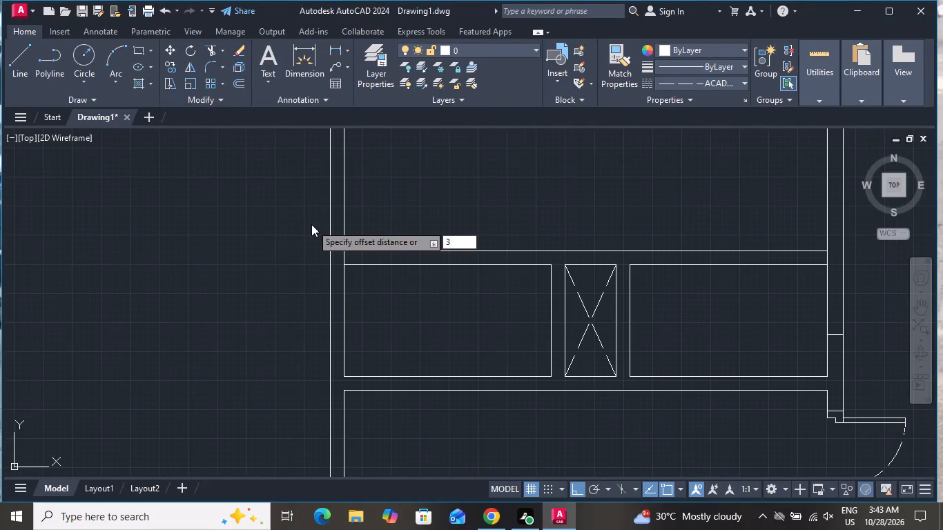
key("Return")
scroll(342, 254, "up", 1)
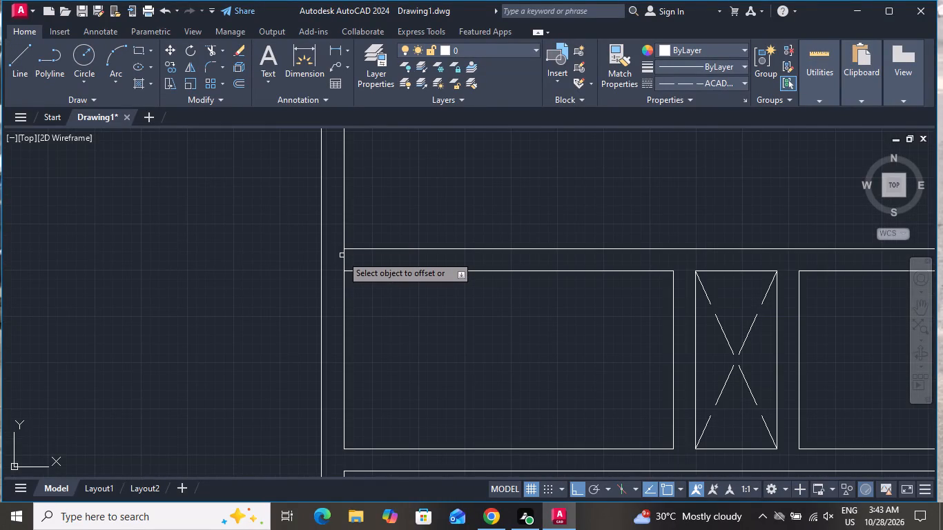
left_click(344, 255)
left_click(370, 259)
right_click(373, 260)
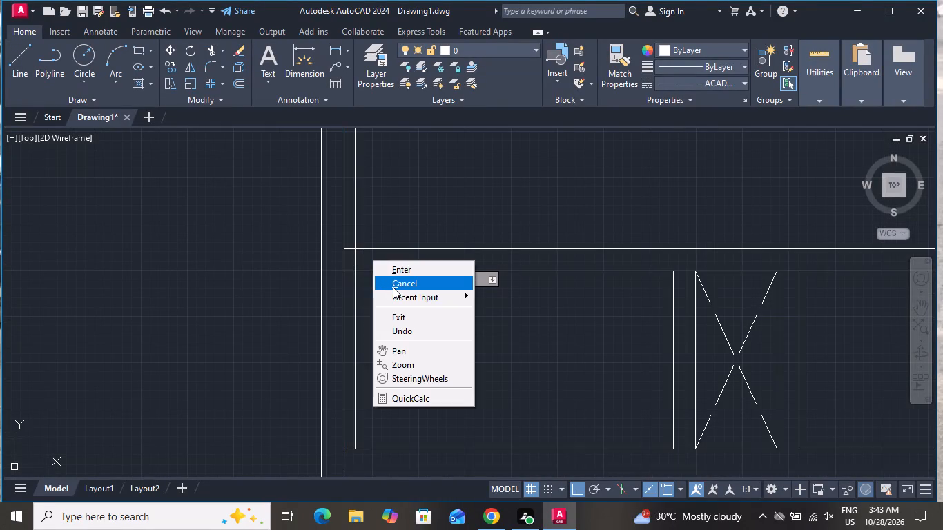
left_click(393, 287)
Trim the 3" offset line above and below the horizontal wall, keeping the short jamb line within its thickness.
left_click(206, 49)
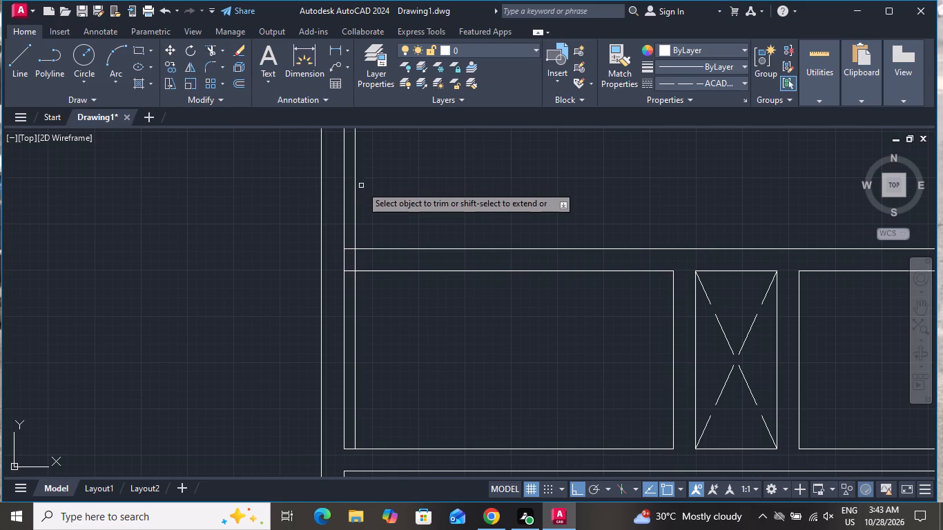
left_click(356, 188)
left_click(355, 283)
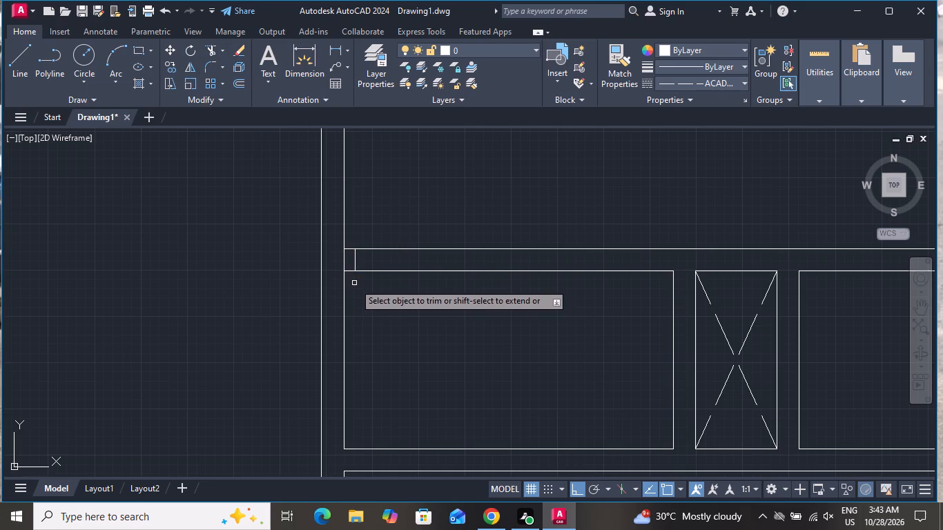
right_click(393, 286)
left_click(407, 304)
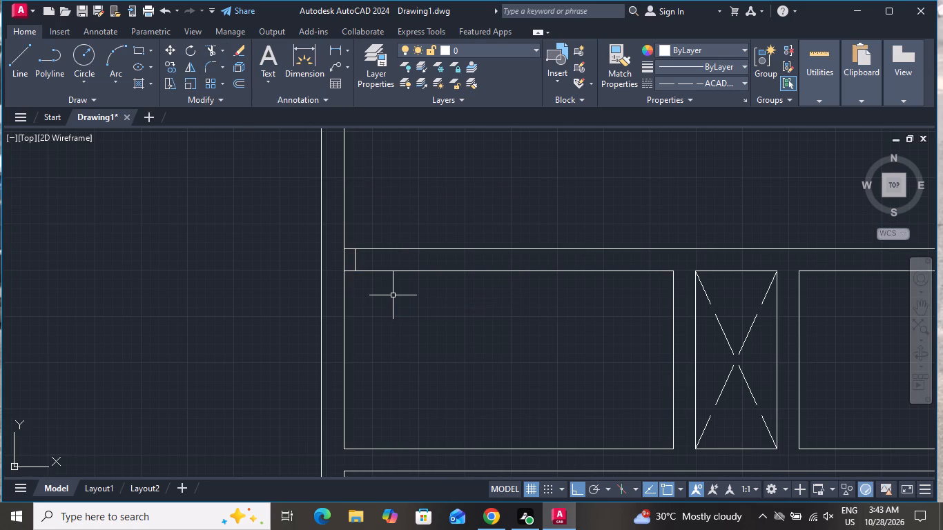
Offset the short 3" jamb line 2'6" east within the horizontal wall north of the western compartment.
type("O 2'6")
key("shift+quotedbl")
key("Return")
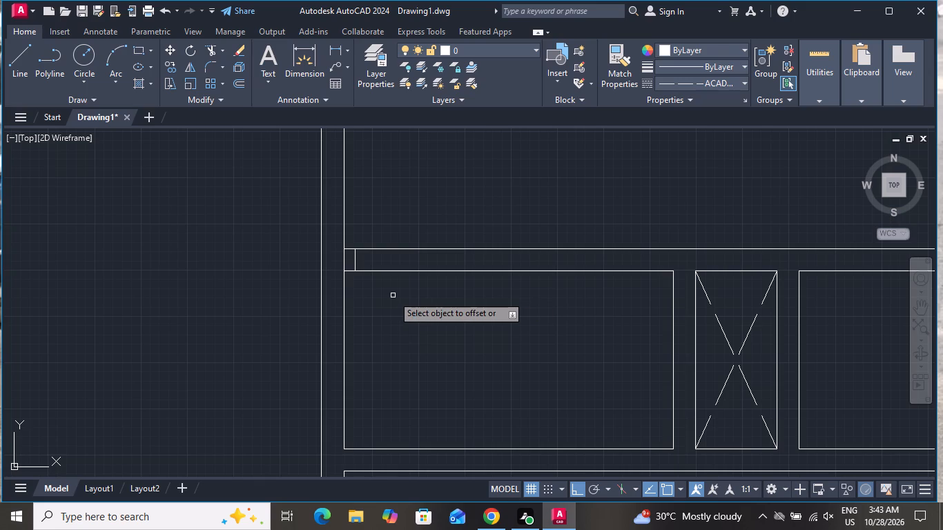
scroll(387, 327, "up", 1)
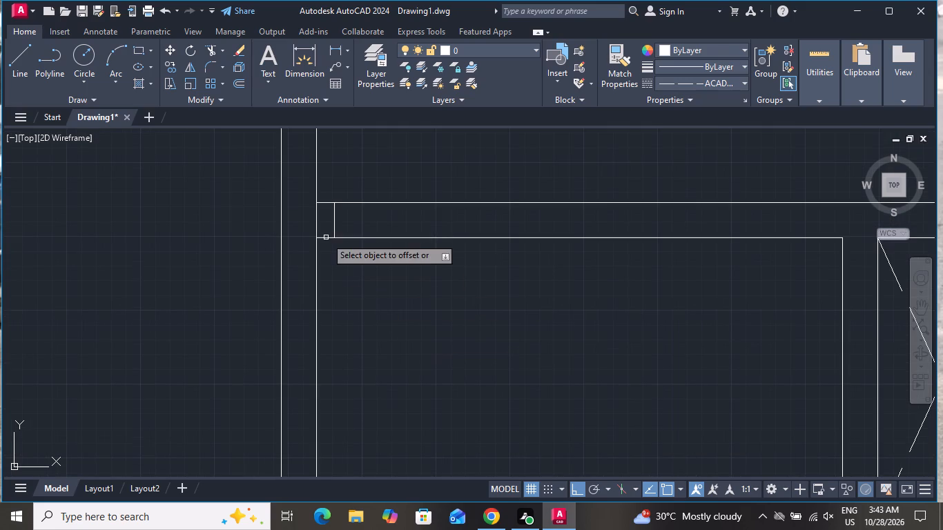
left_click(336, 213)
left_click(409, 218)
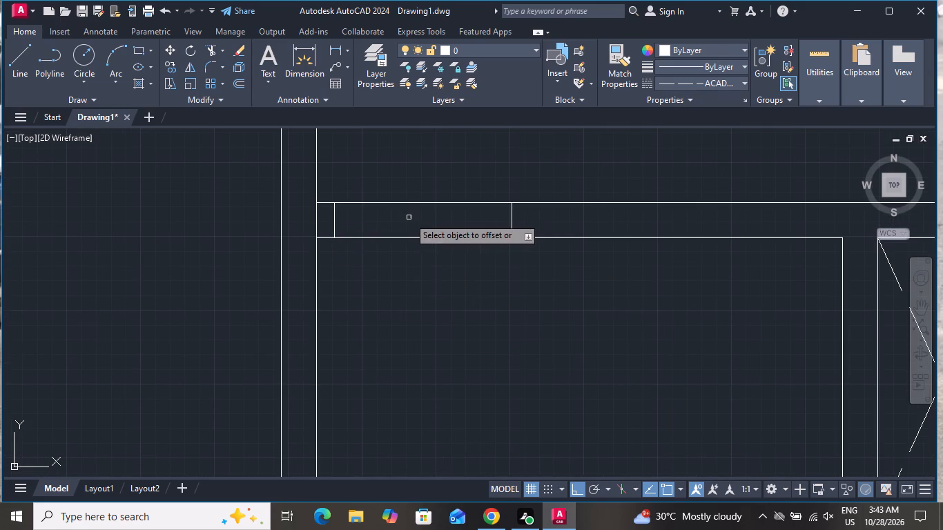
right_click(409, 219)
left_click(427, 239)
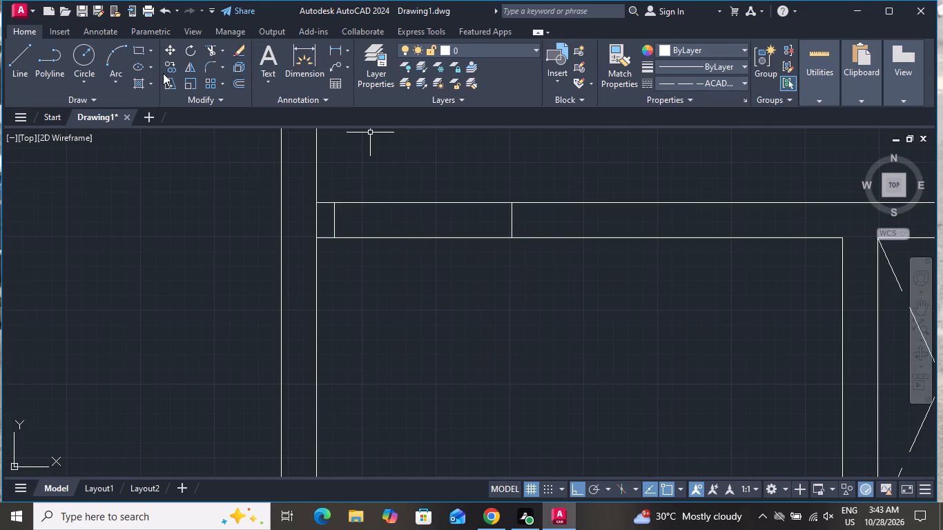
Draw a 2'6" door leaf line south from the midpoint of the western jamb line.
left_click(19, 50)
left_click(337, 217)
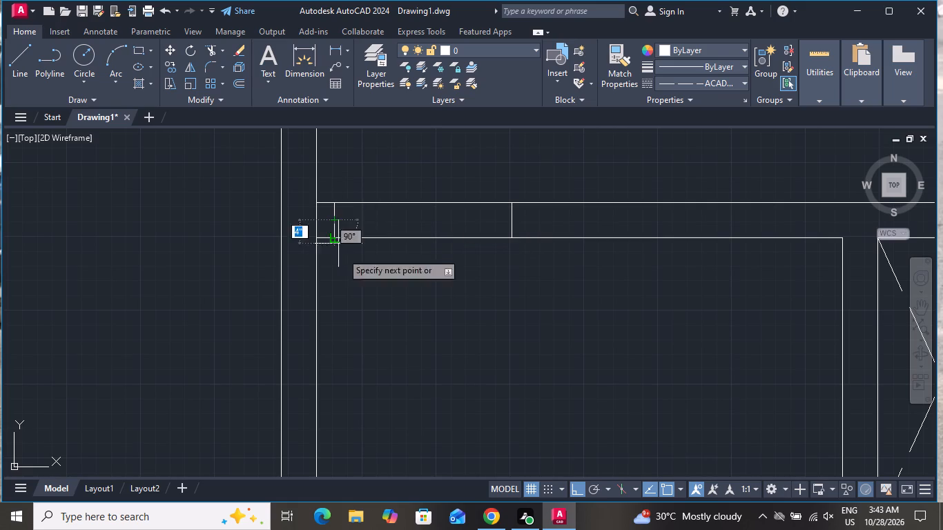
key("2")
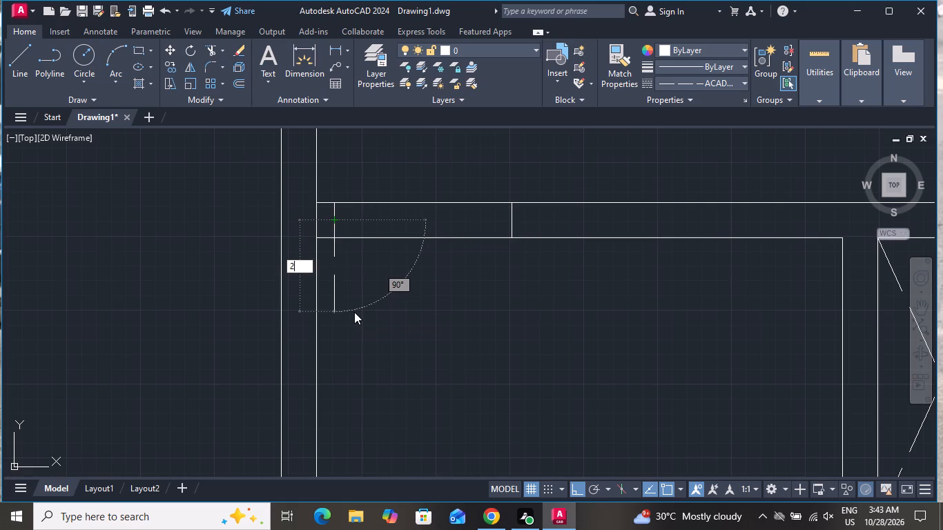
key("apostrophe")
key("6")
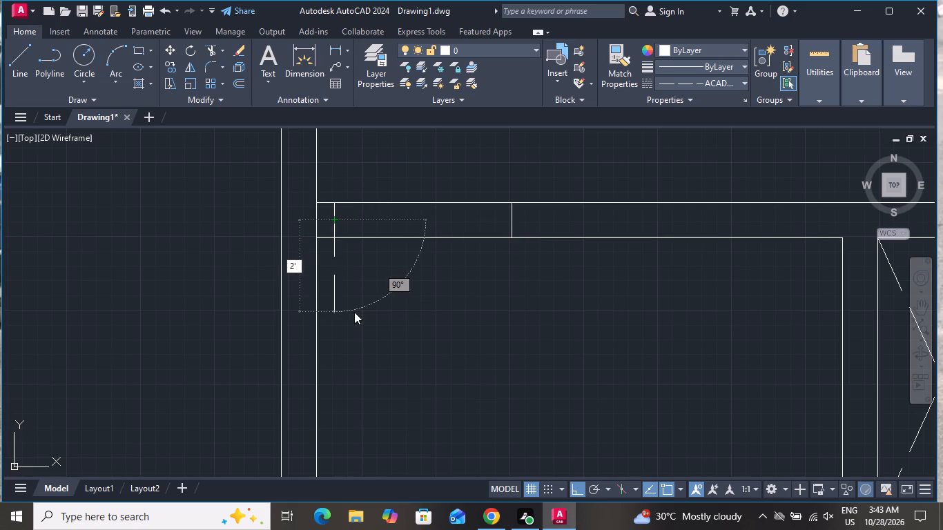
key("shift+quotedbl")
key("Return")
right_click(354, 312)
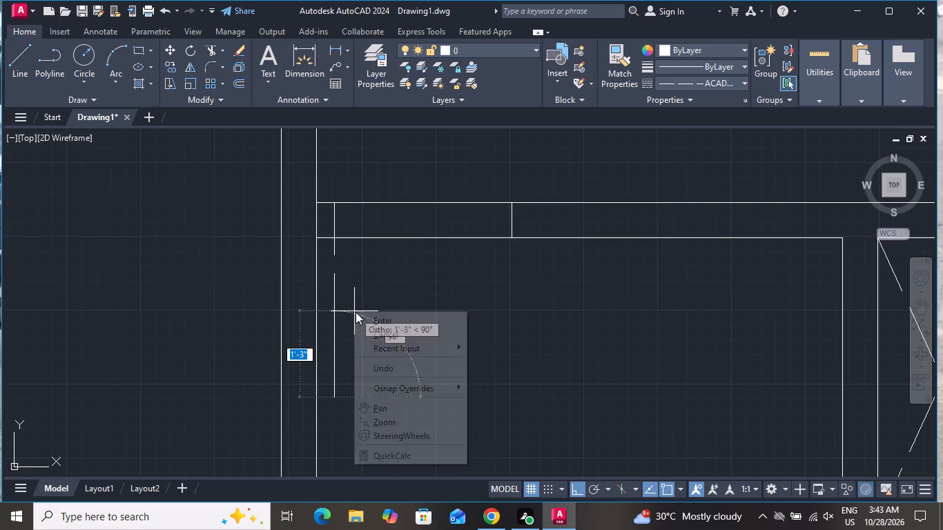
left_click(400, 338)
Change the new door leaf line's linetype to ByLayer.
left_click(367, 306)
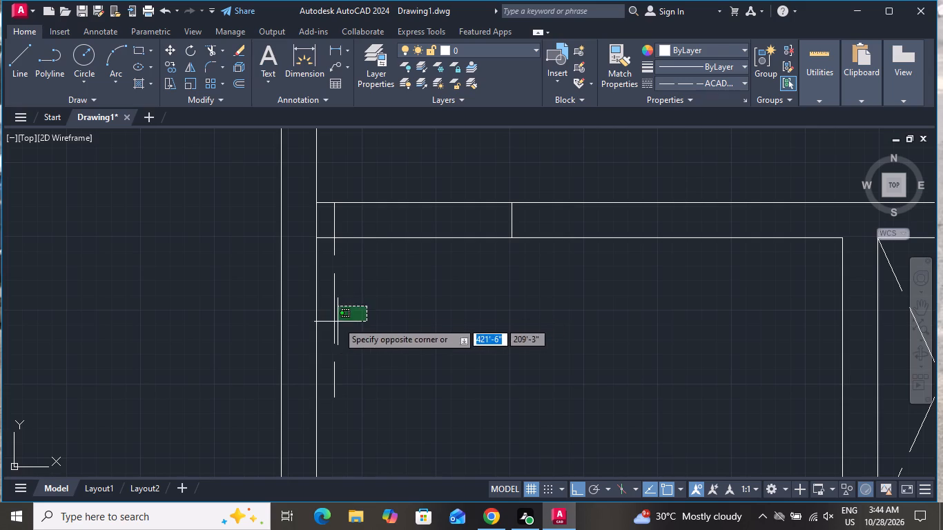
left_click(329, 327)
left_click(674, 83)
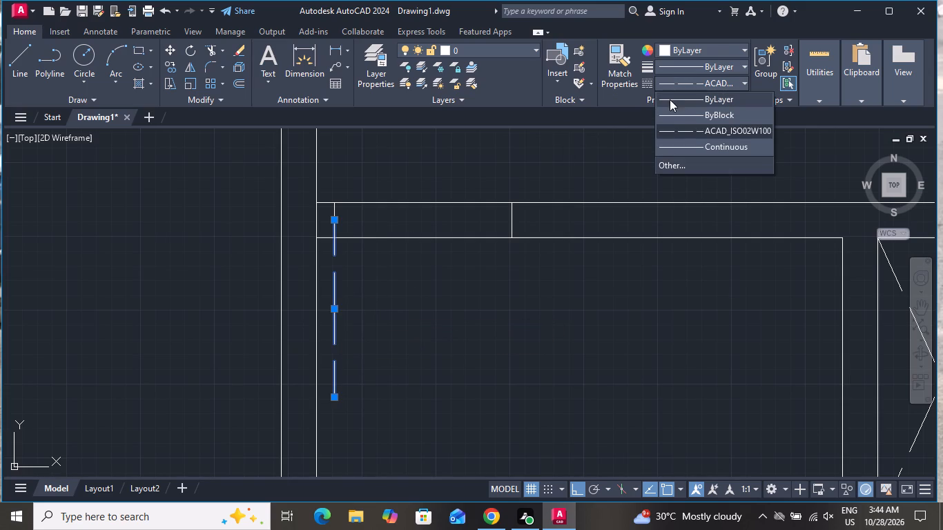
left_click(670, 101)
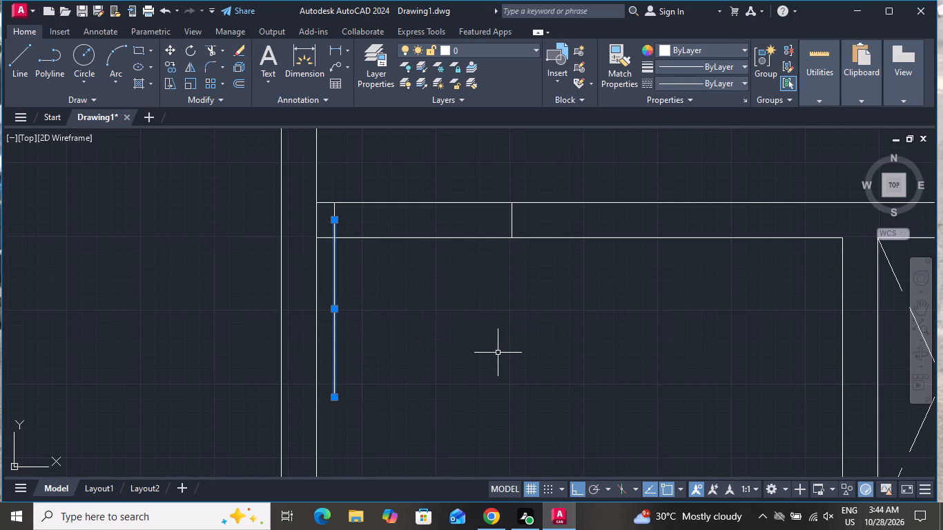
Offset the door leaf line 2" east to give the leaf its thickness.
type("O 2")
key("shift+quotedbl")
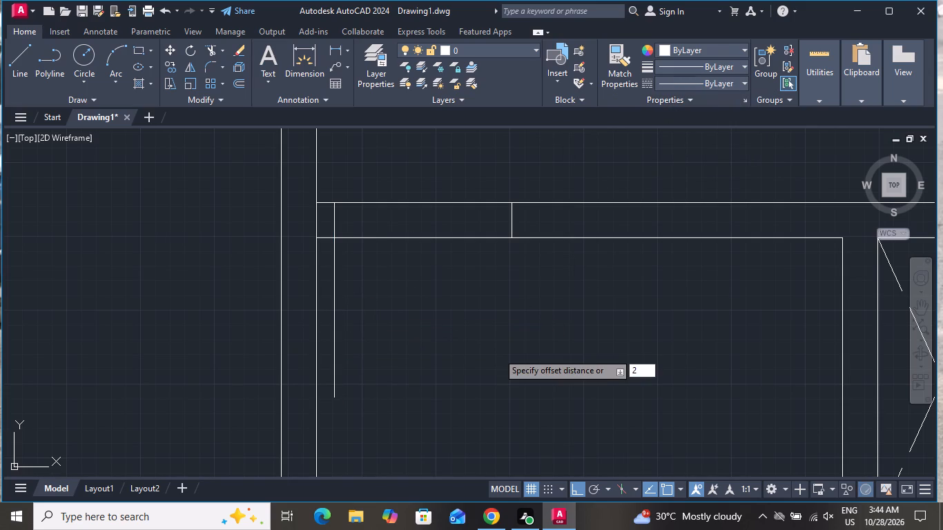
key("Return")
left_click(498, 353)
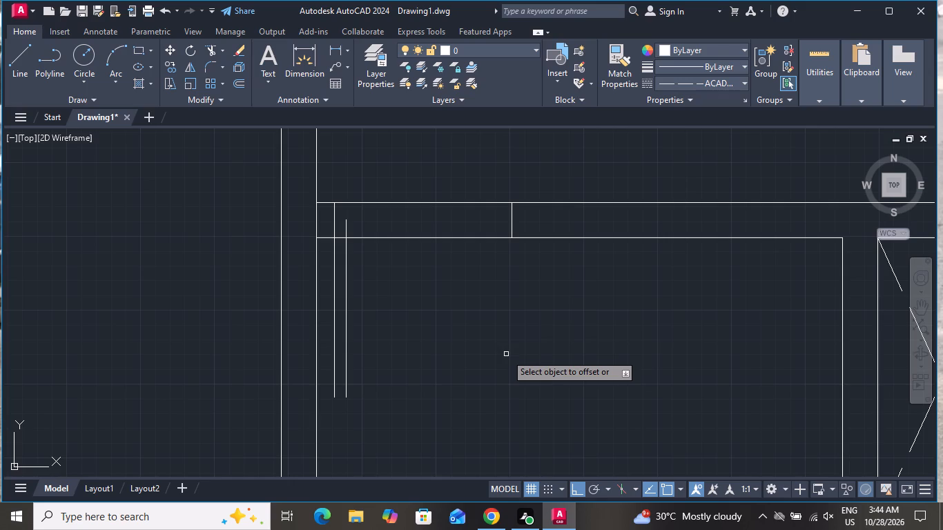
right_click(506, 354)
left_click(558, 380)
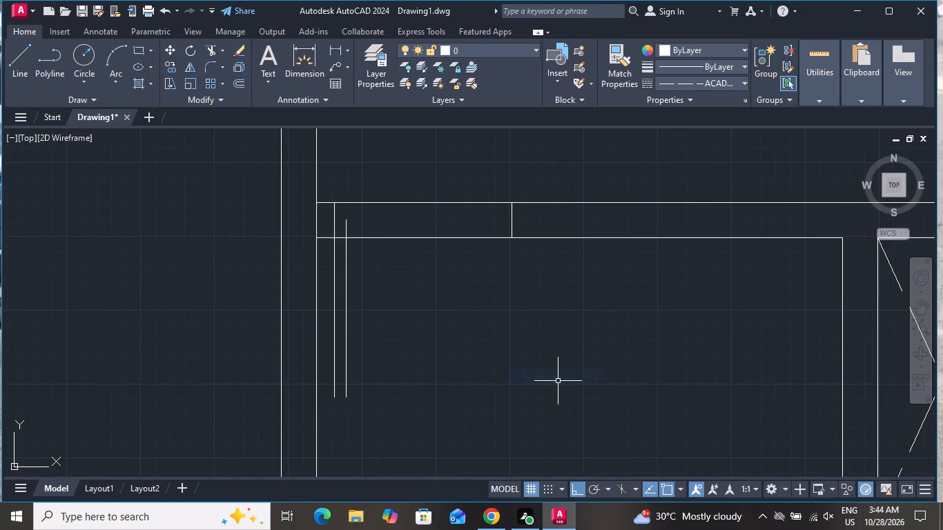
Draw a three-point swing arc from the eastern jamb's midpoint through the southern ends of both door leaf lines.
type("A")
key("space")
left_click(514, 214)
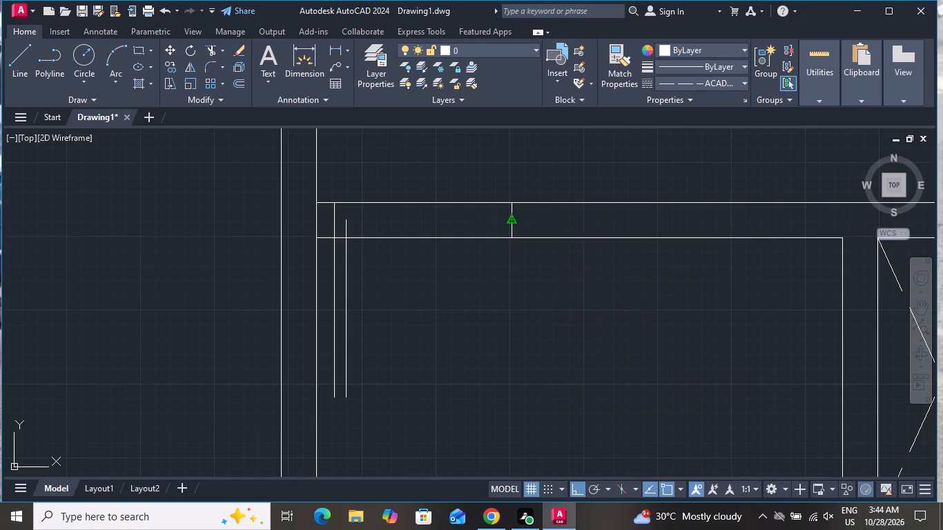
left_click(348, 400)
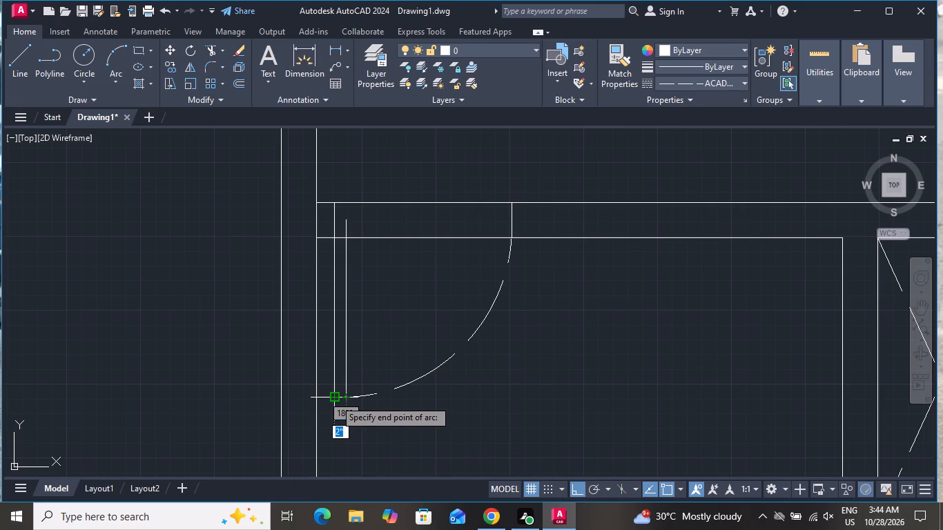
left_click(335, 398)
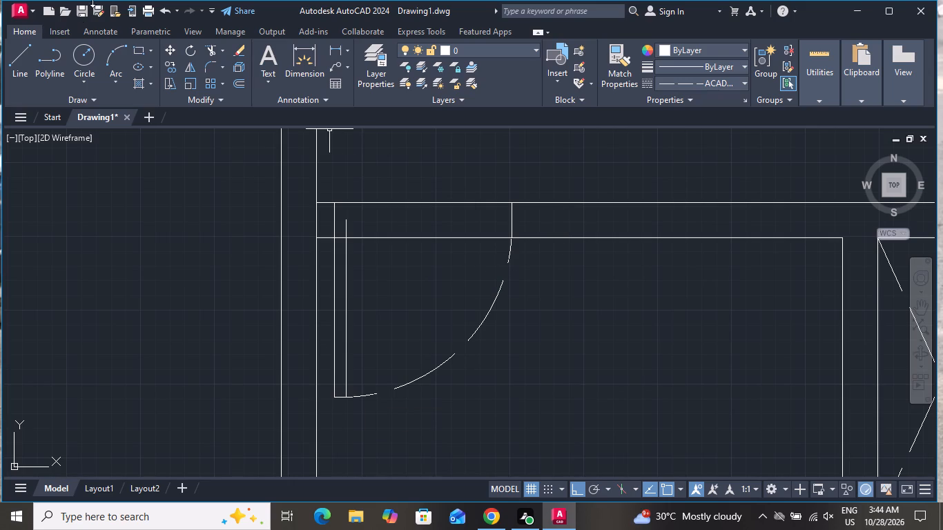
Draw a short line closing the northern end of the door leaf between its two long lines.
left_click(20, 50)
scroll(286, 199, "up", 2)
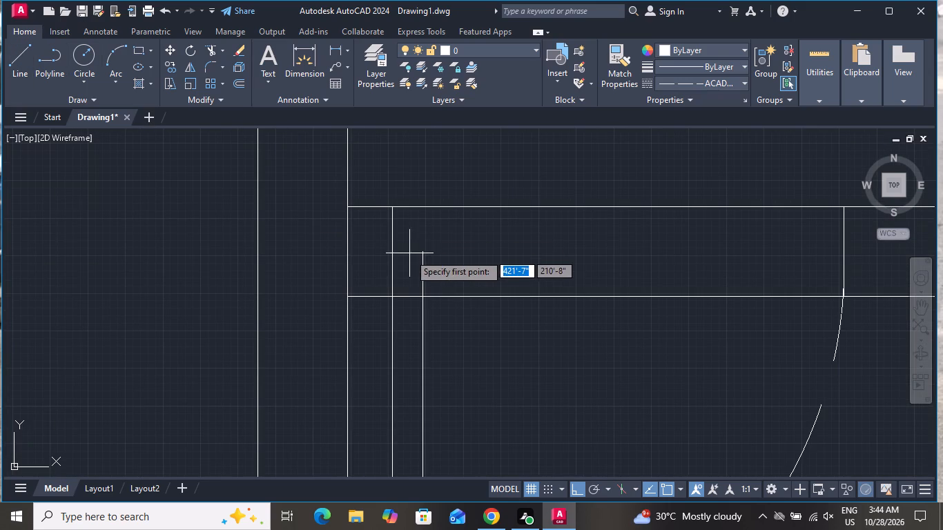
left_click(422, 252)
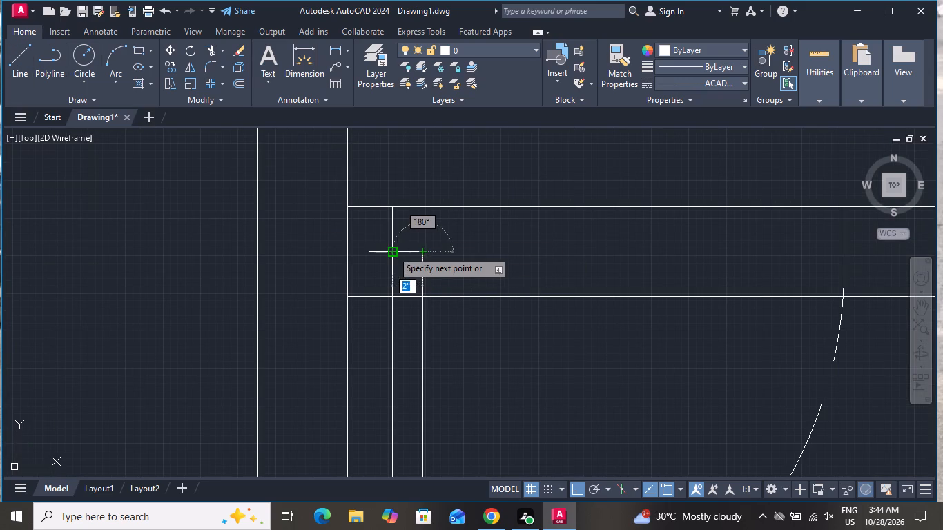
left_click(392, 251)
right_click(392, 251)
left_click(402, 274)
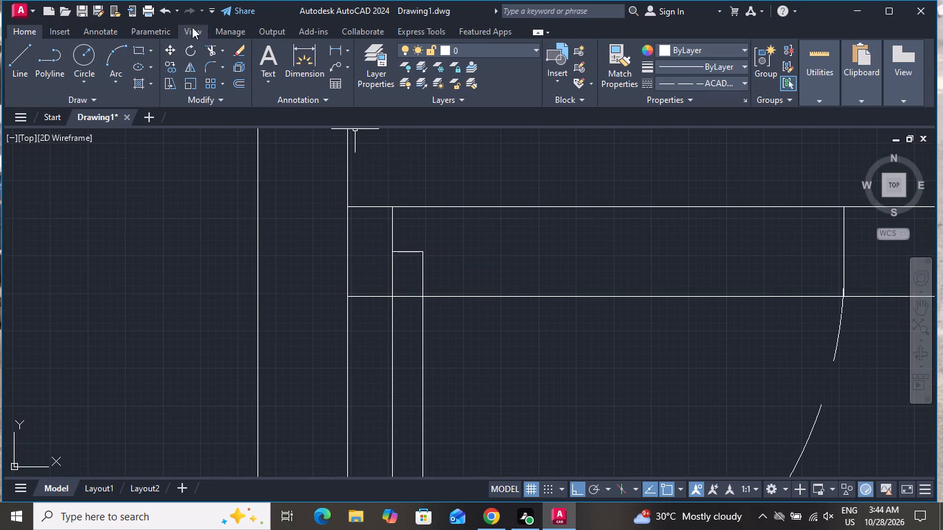
Trim the jamb line beside the leaf's northern end and both horizontal wall lines across the 2'6" door opening.
left_click(215, 47)
double_click(389, 270)
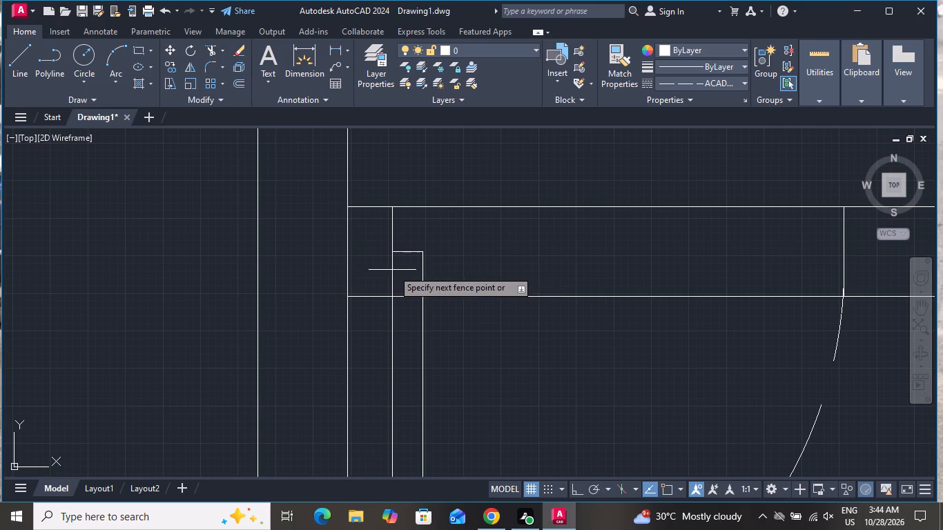
scroll(402, 246, "down", 2)
left_click(494, 204)
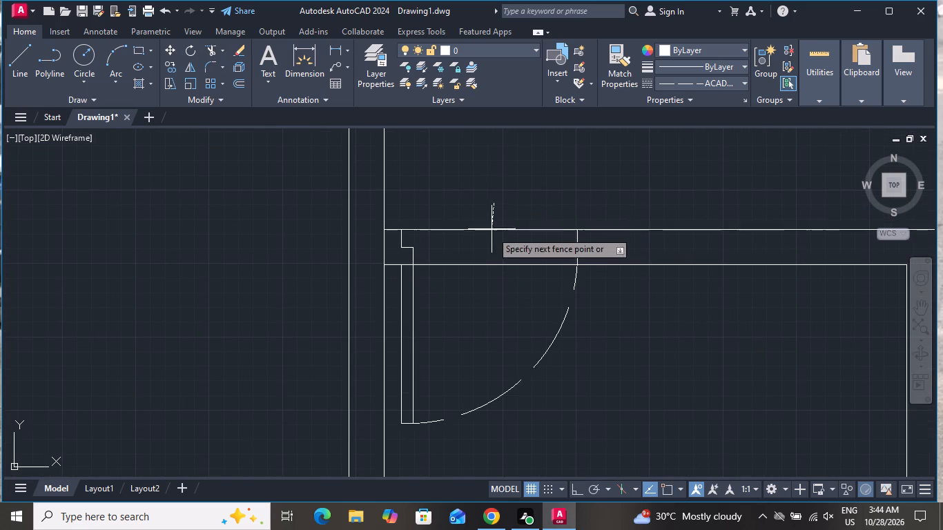
left_click(487, 289)
right_click(485, 158)
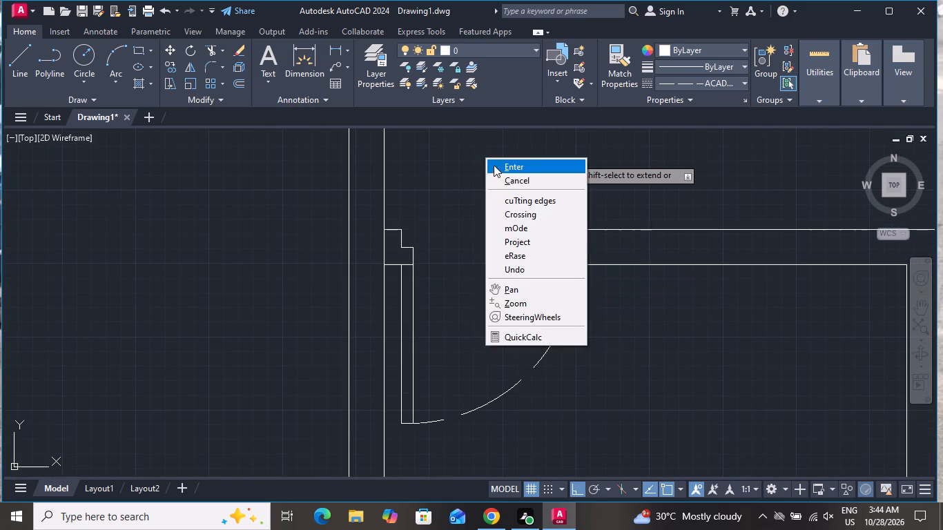
left_click(497, 181)
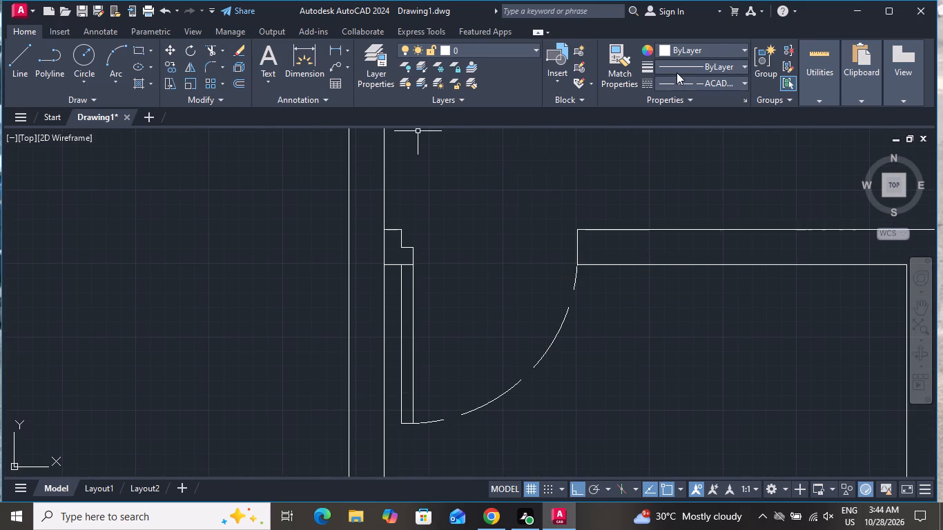
Set the current linetype to ByLayer and draw a line across the east wall, level with the eastern compartment's south edge.
left_click(677, 72)
left_click(680, 79)
left_click(688, 78)
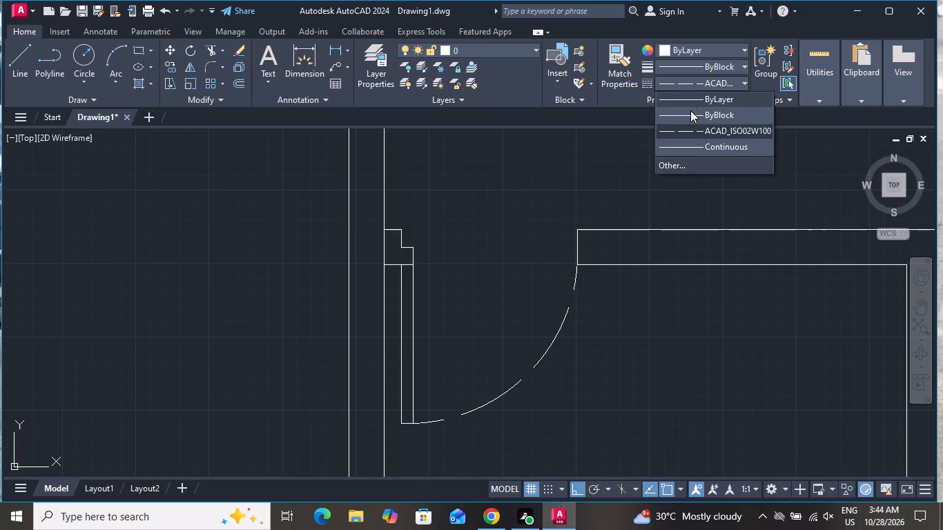
left_click(694, 95)
left_click(21, 56)
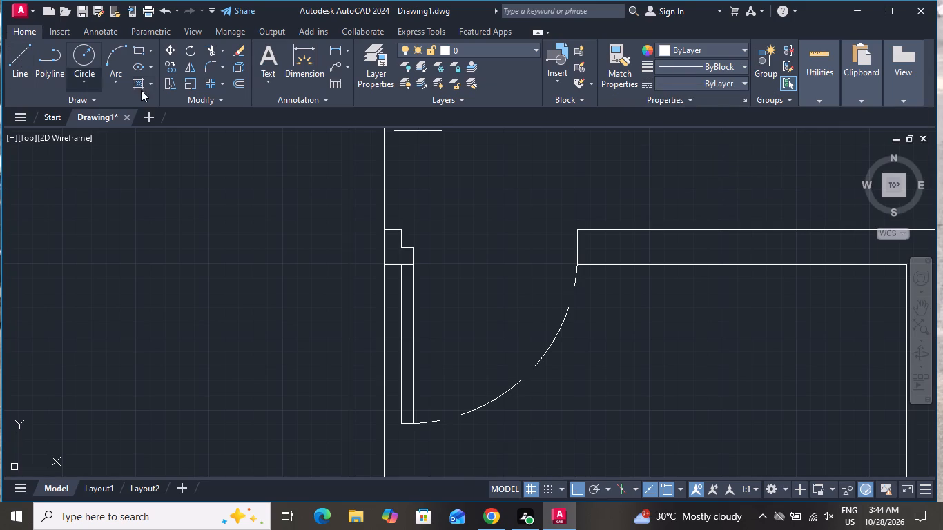
scroll(223, 114, "down", 1)
scroll(357, 202, "down", 3)
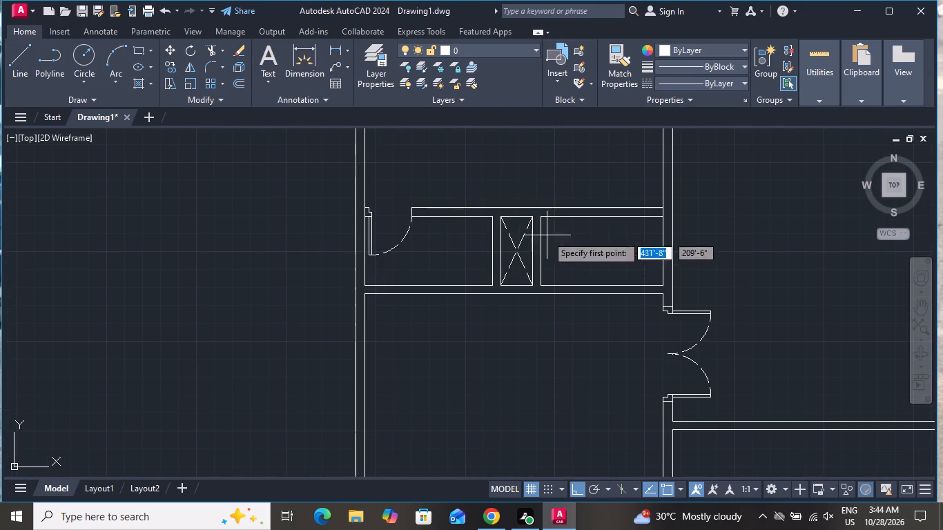
scroll(674, 288, "up", 3)
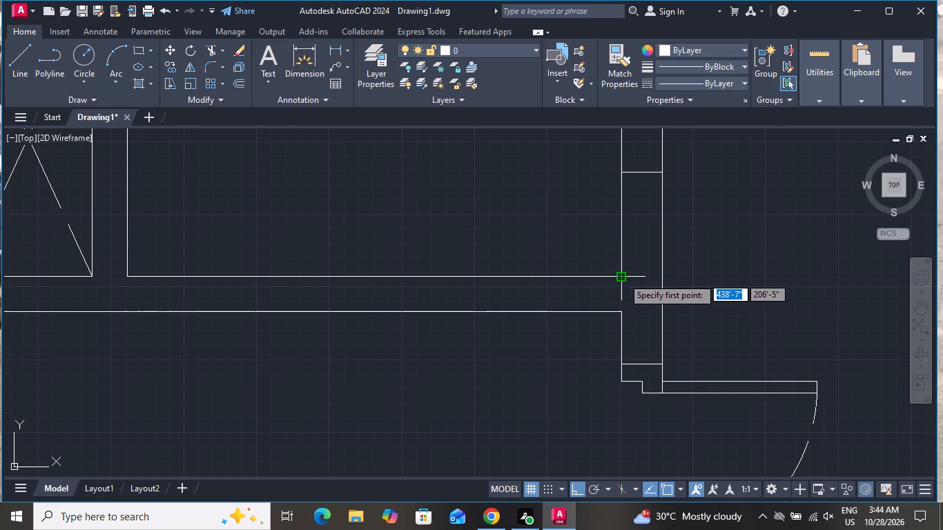
left_click(624, 277)
left_click(663, 276)
right_click(663, 273)
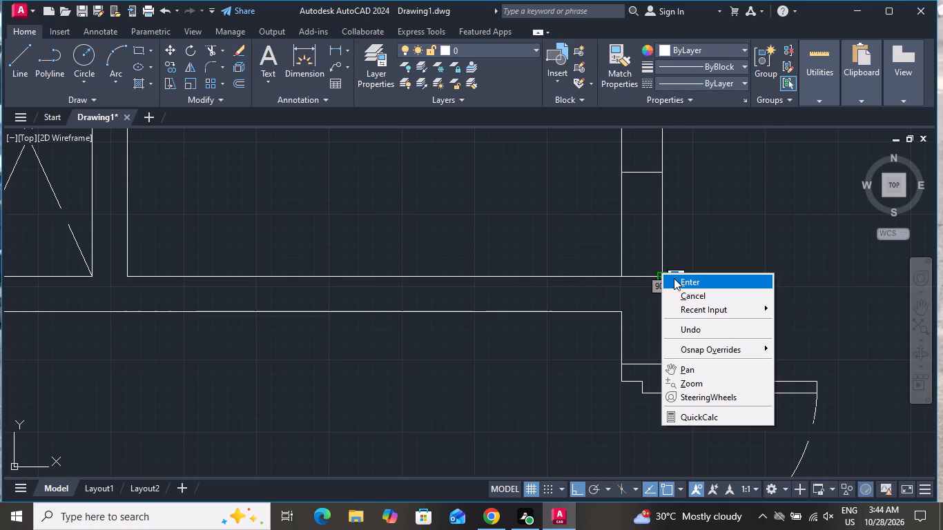
left_click(680, 293)
Delete the existing short line crossing the east wall north of the newly drawn one.
left_click(641, 173)
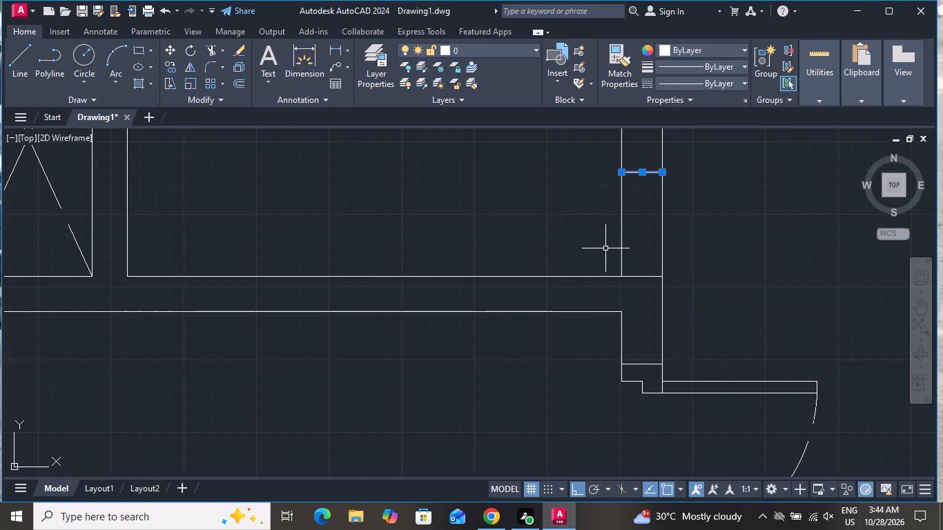
key("Delete")
Offset the new line across the east wall 3" north as a door jamb line.
type("O")
key("space")
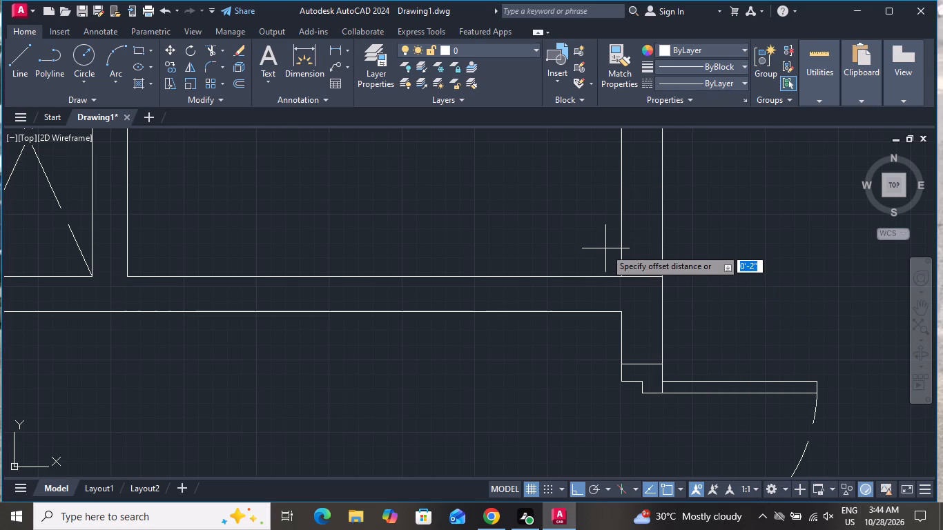
key("3")
key("shift+quotedbl")
key("Return")
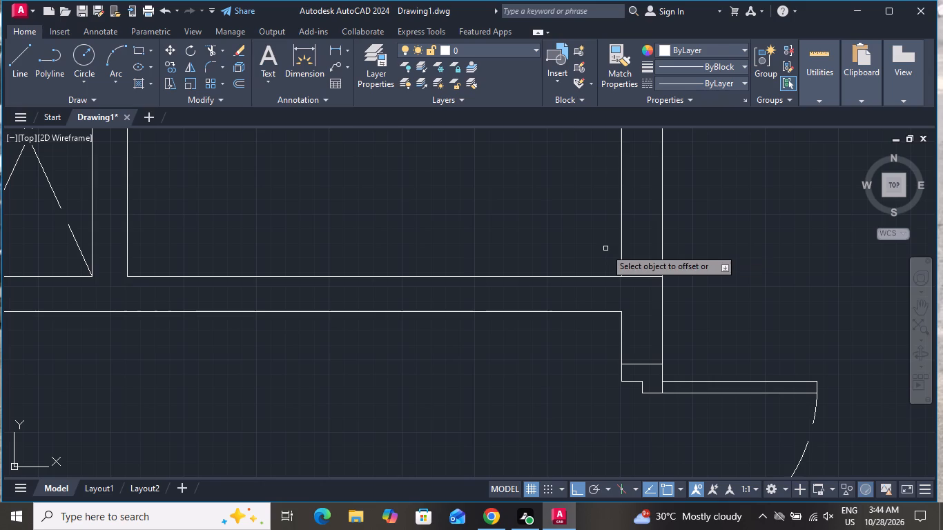
left_click(636, 276)
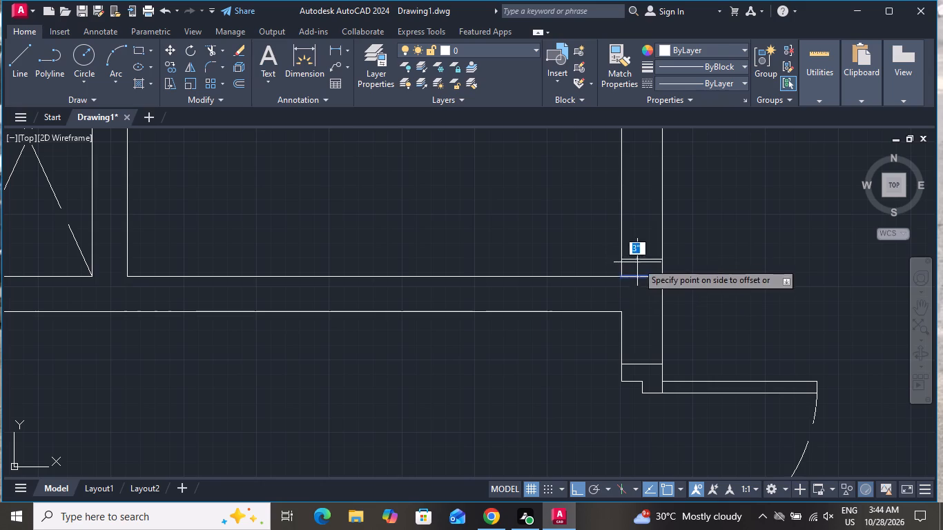
left_click(637, 261)
right_click(632, 216)
left_click(654, 233)
Offset the jamb line across the east wall 2'6" north to mark the far side of the door opening.
scroll(658, 253, "down", 2)
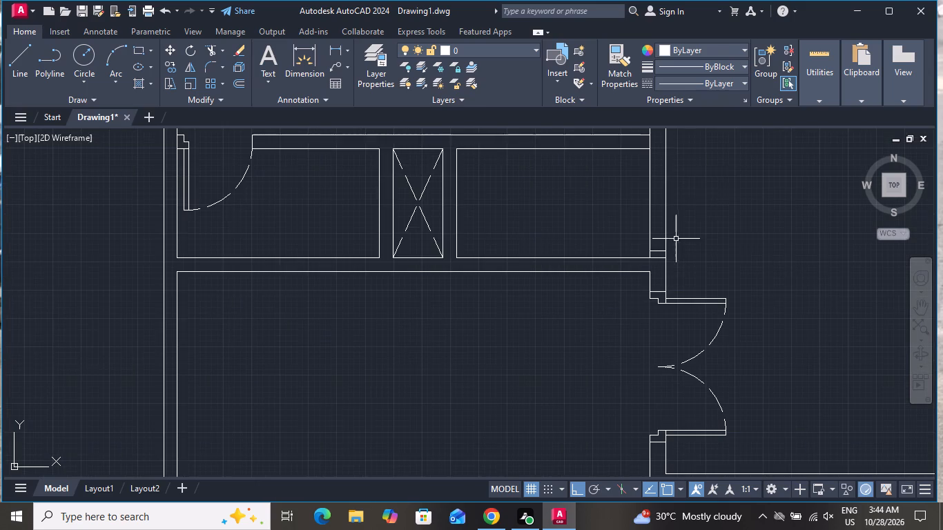
type("O 2'6\"")
key("Return")
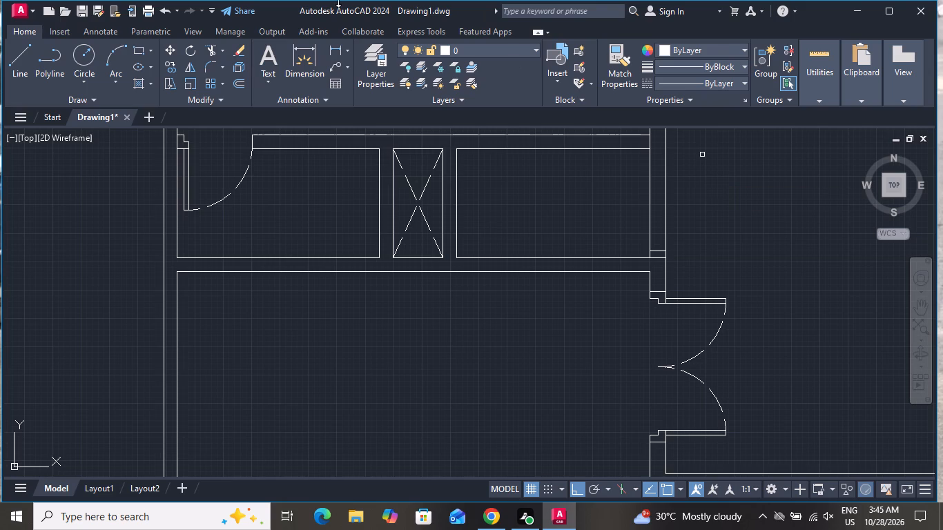
scroll(652, 257, "up", 2)
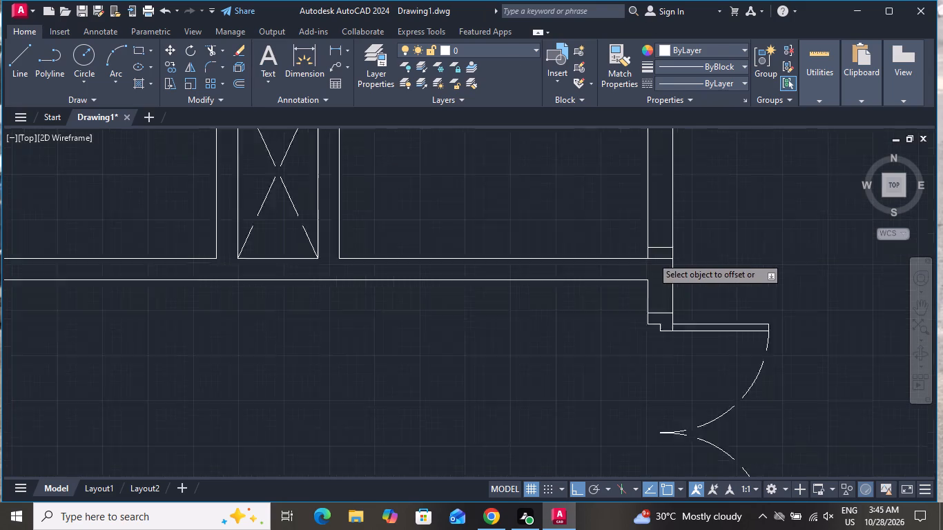
left_click(660, 242)
left_click(653, 197)
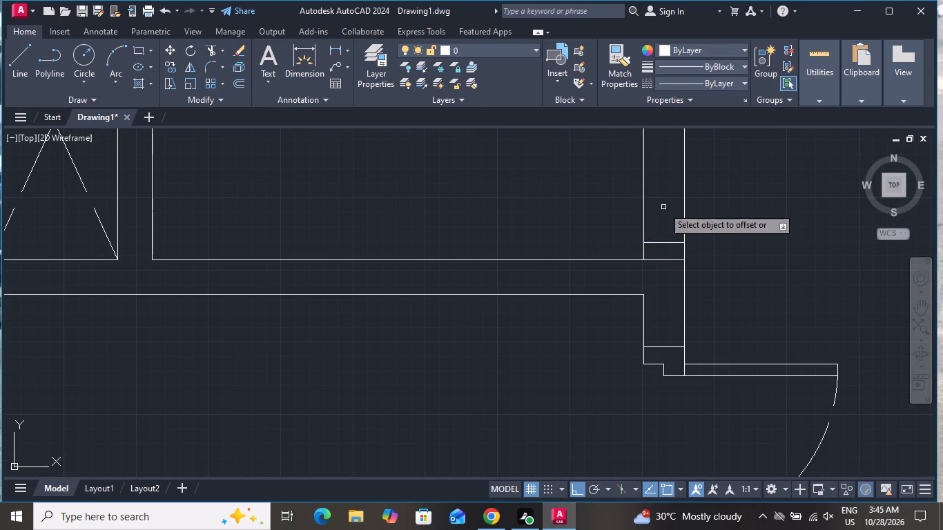
scroll(667, 221, "down", 3)
right_click(683, 205)
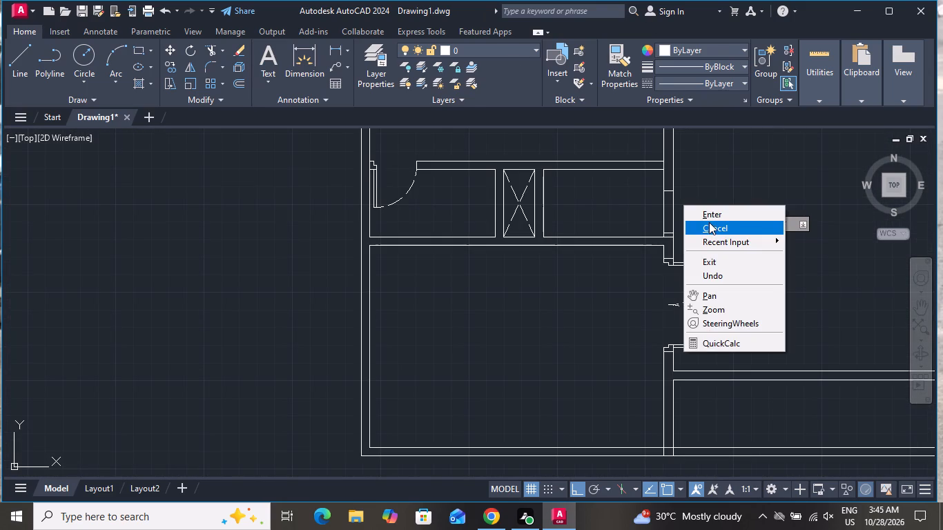
left_click(709, 222)
Draw a 2'6" door leaf line running west from the midpoint of the southern jamb line.
left_click(21, 51)
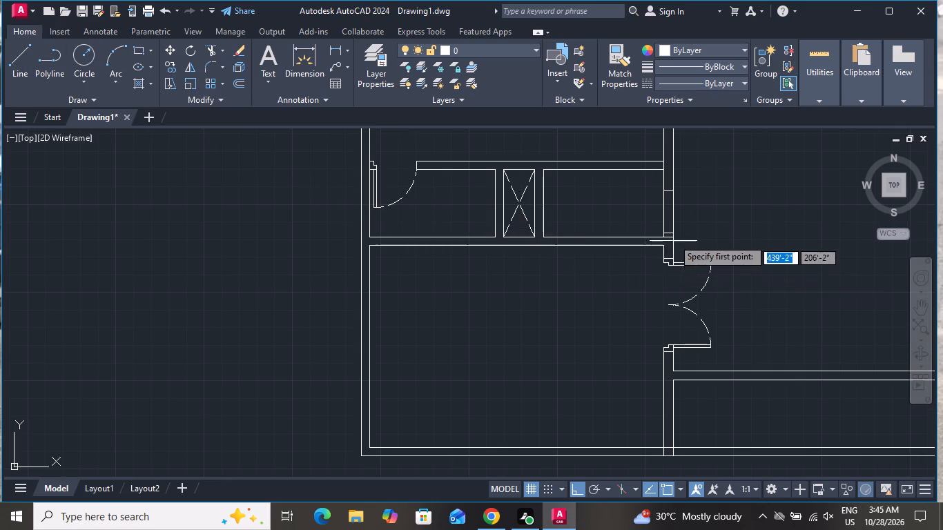
scroll(675, 237, "up", 3)
left_click(639, 223)
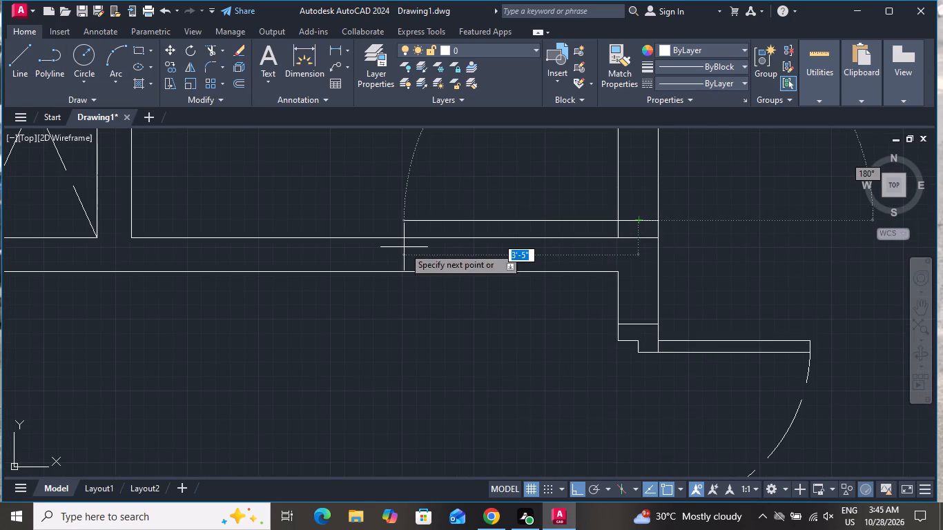
key("2")
type("'6")
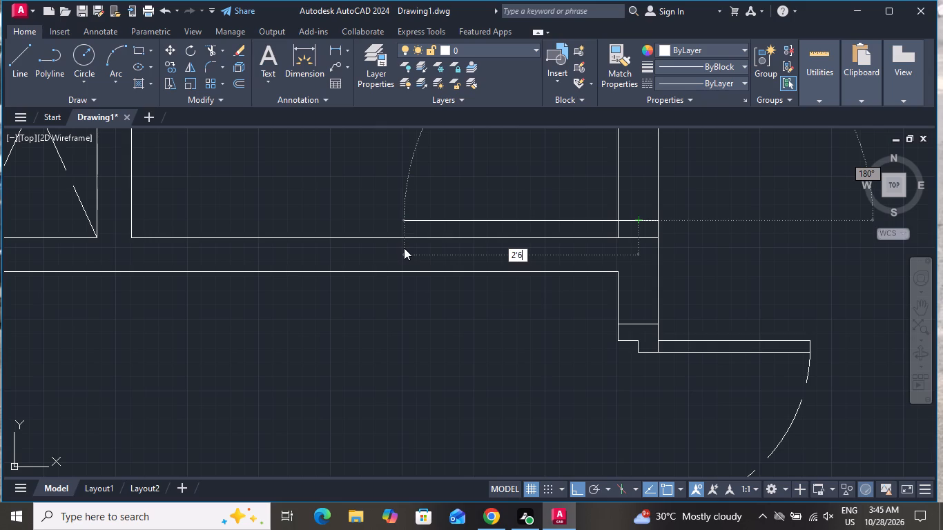
key("shift+quotedbl")
key("Return")
right_click(404, 248)
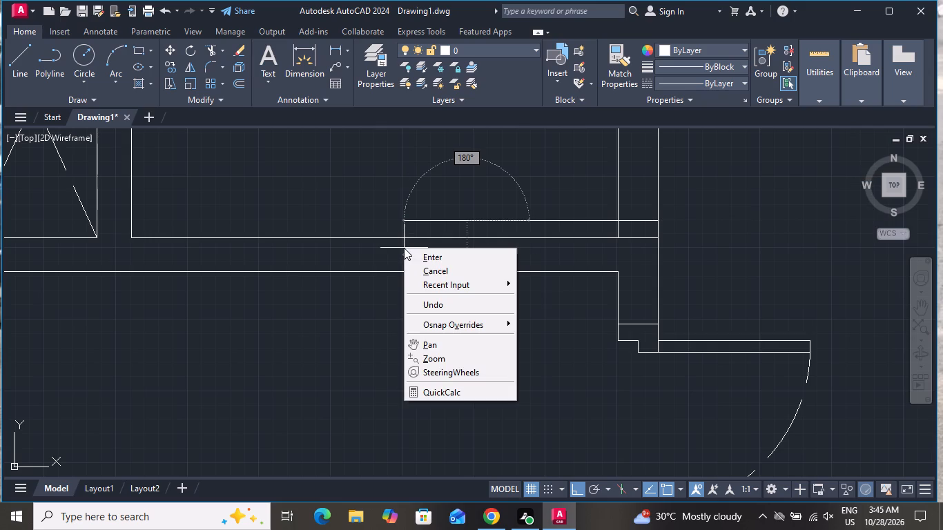
left_click(432, 270)
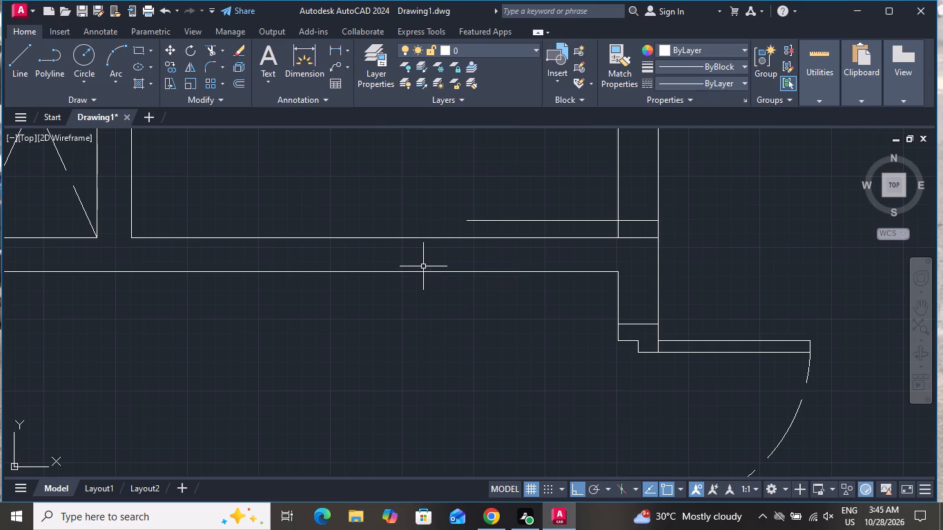
Offset the door leaf line 2" north to give the leaf its thickness.
type("O")
key("space")
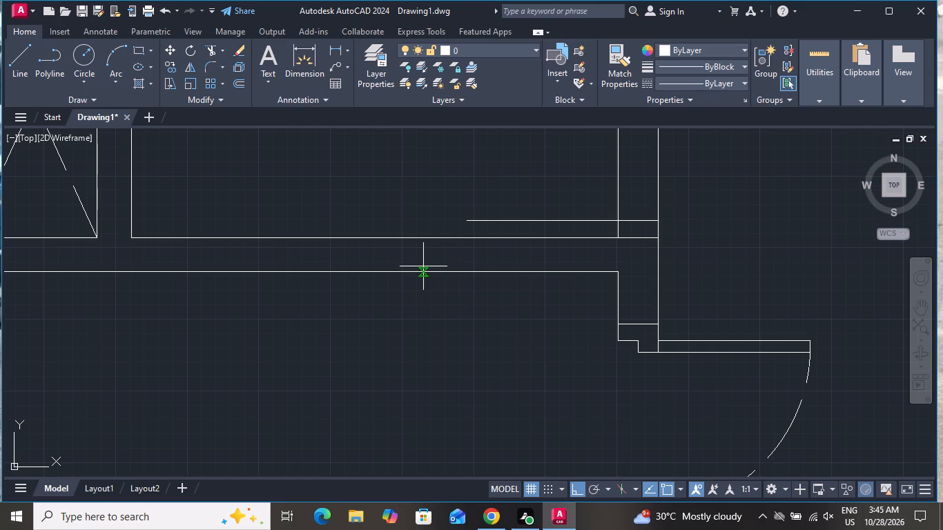
key("2")
key("shift+quotedbl")
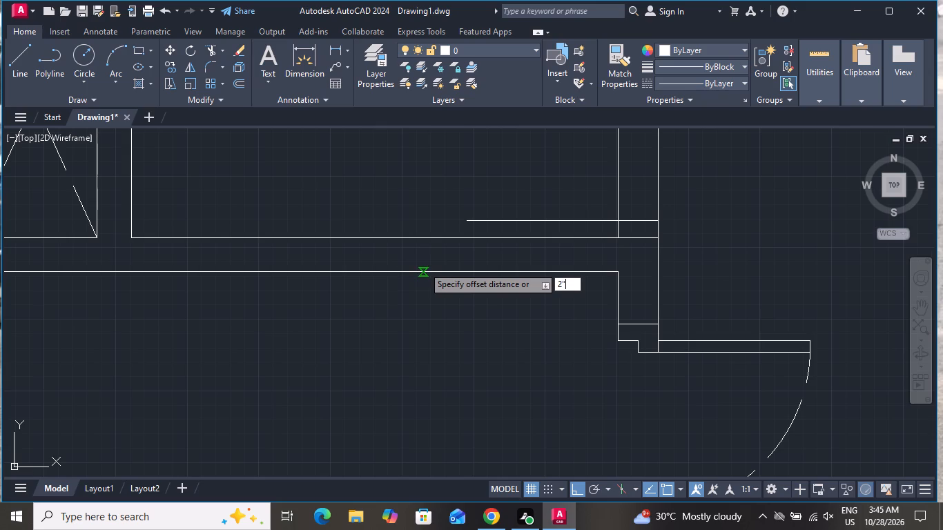
key("Return")
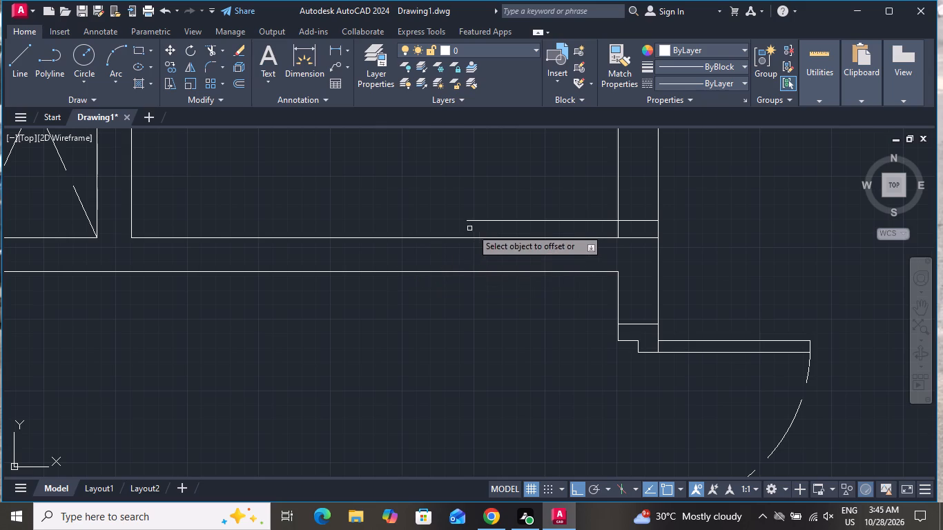
left_click(488, 219)
left_click(488, 207)
right_click(487, 200)
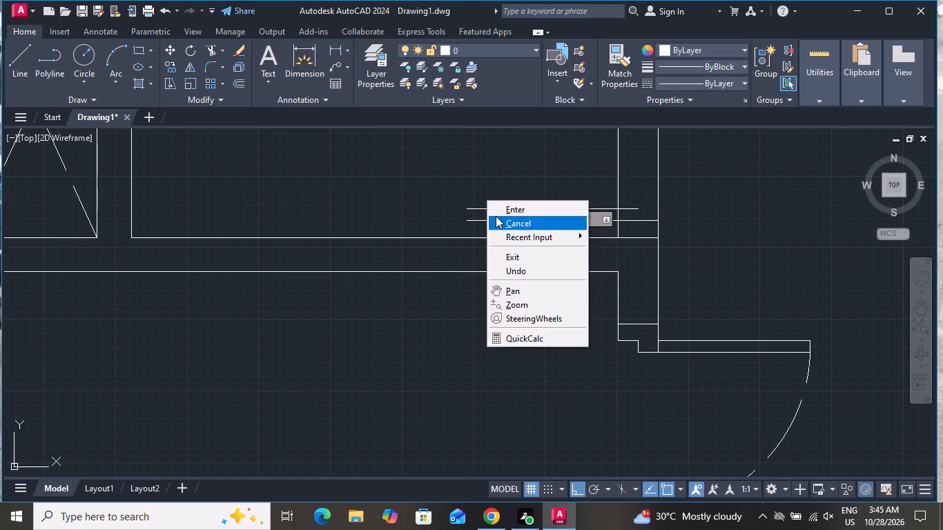
left_click(496, 216)
Set the linetype to ACAD_ISO02W100 and draw the swing arc from the northern jamb line's midpoint to the leaf's western end.
left_click(720, 80)
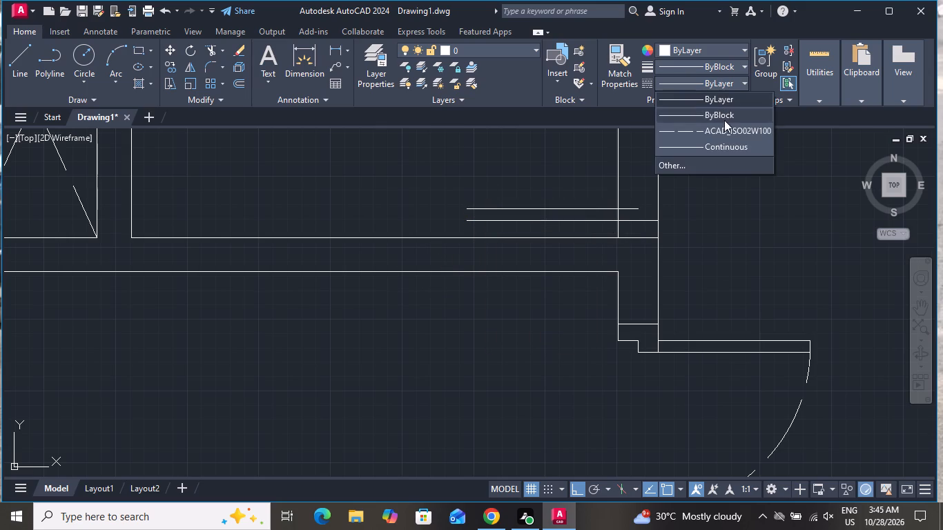
left_click(724, 127)
type("A")
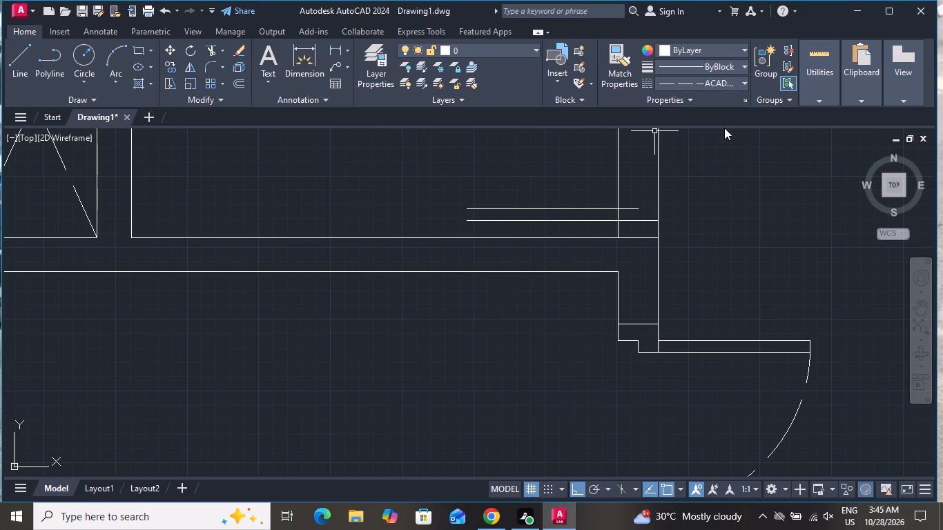
key("space")
scroll(634, 346, "down", 2)
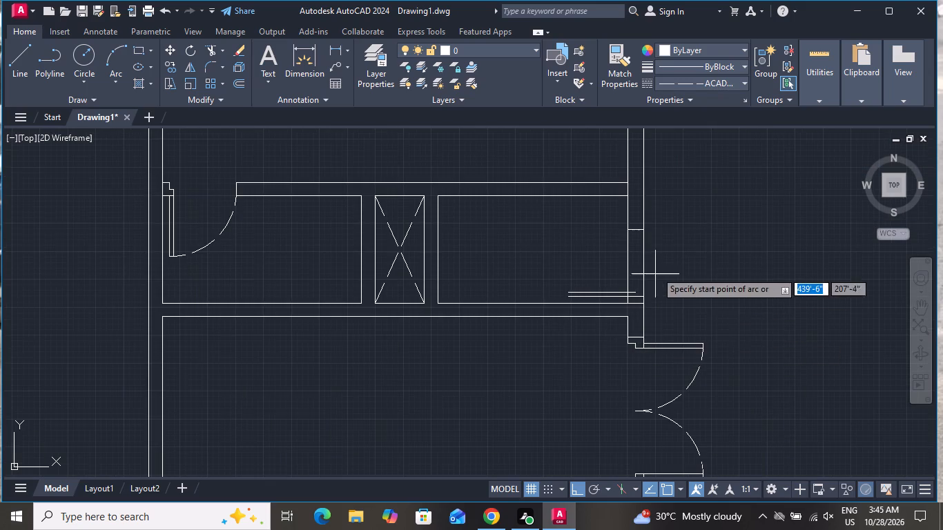
scroll(653, 236, "up", 2)
left_click(603, 217)
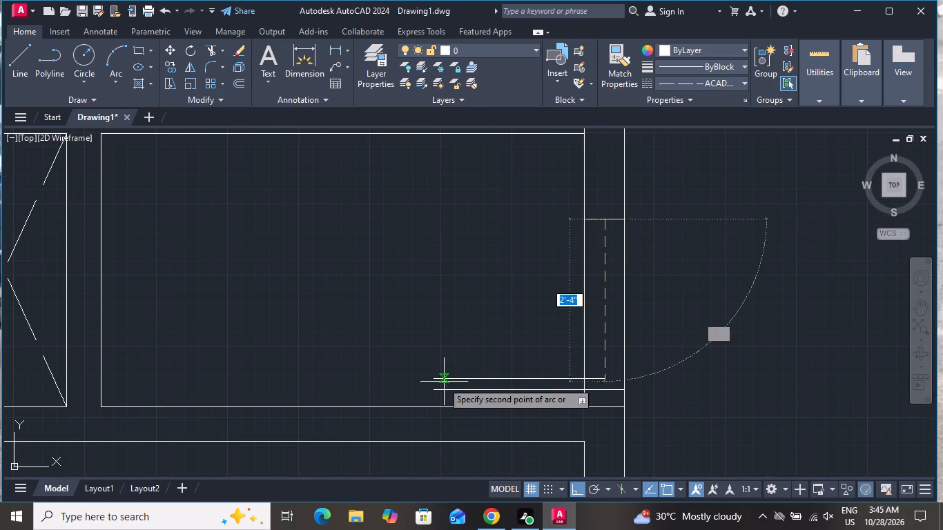
left_click(433, 377)
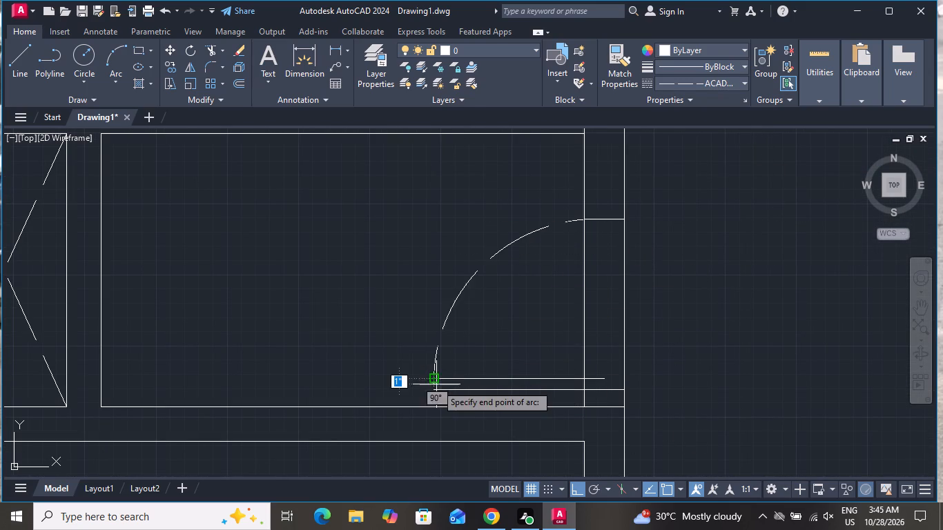
left_click(435, 391)
scroll(439, 322, "down", 1)
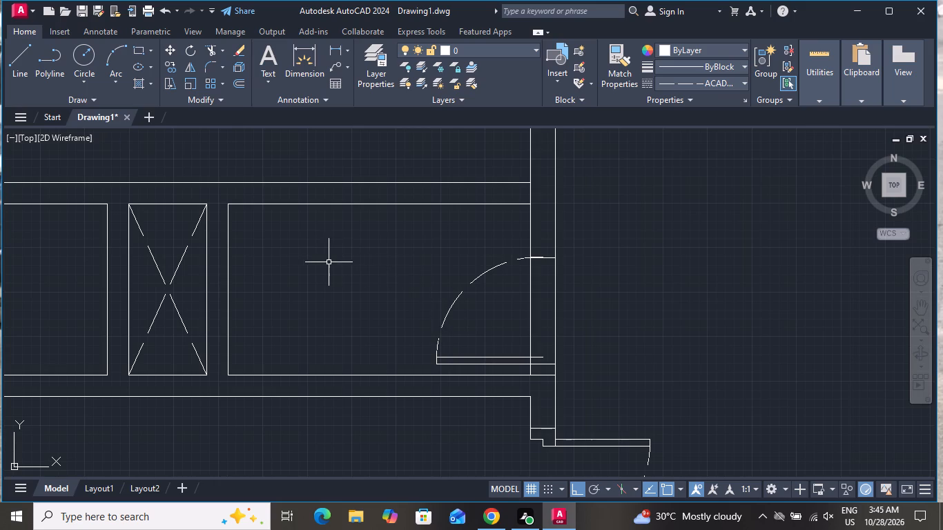
Close the eastern end of the door leaf with a short line between its two long lines.
left_click(27, 68)
scroll(518, 386, "up", 2)
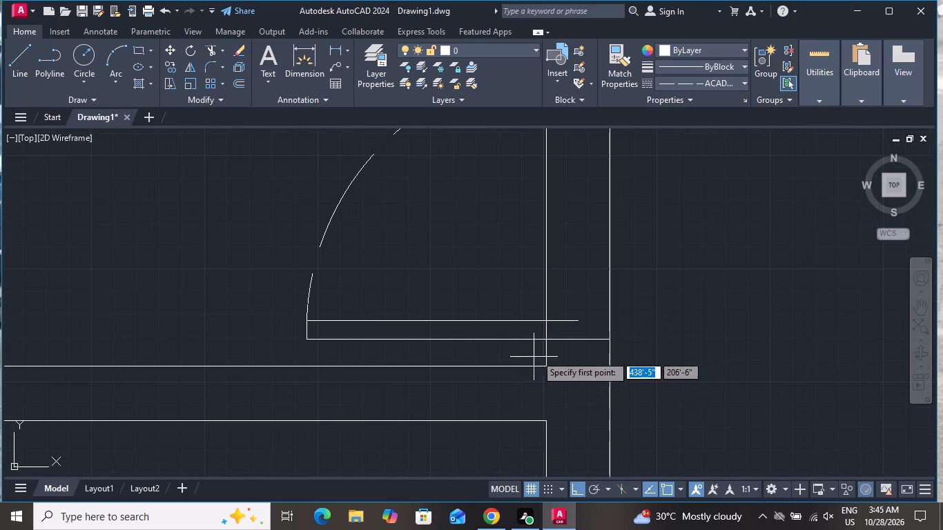
left_click(576, 323)
left_click(579, 343)
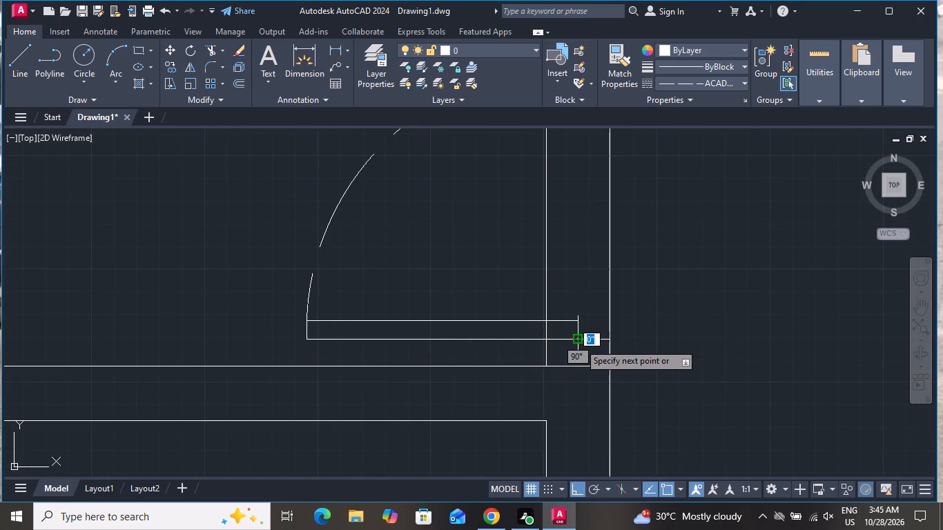
right_click(579, 343)
left_click(648, 362)
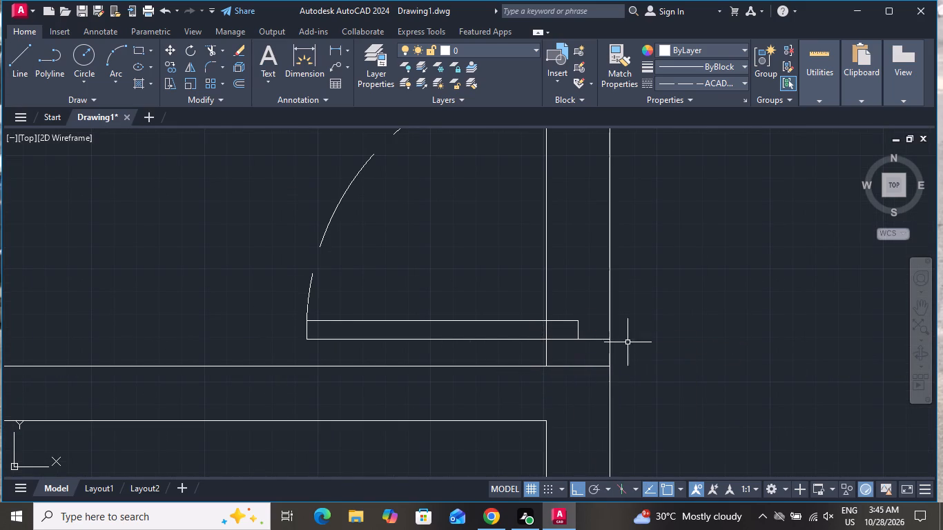
Trim the jamb line beside the leaf's eastern end and both vertical wall lines across the 2'6" door opening.
left_click(213, 52)
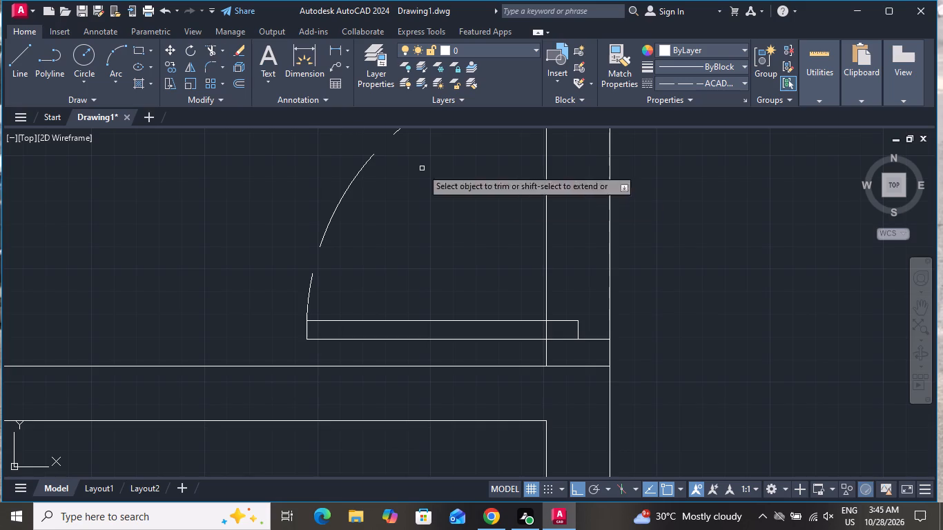
scroll(550, 332, "up", 2)
left_click(563, 334)
left_click(570, 362)
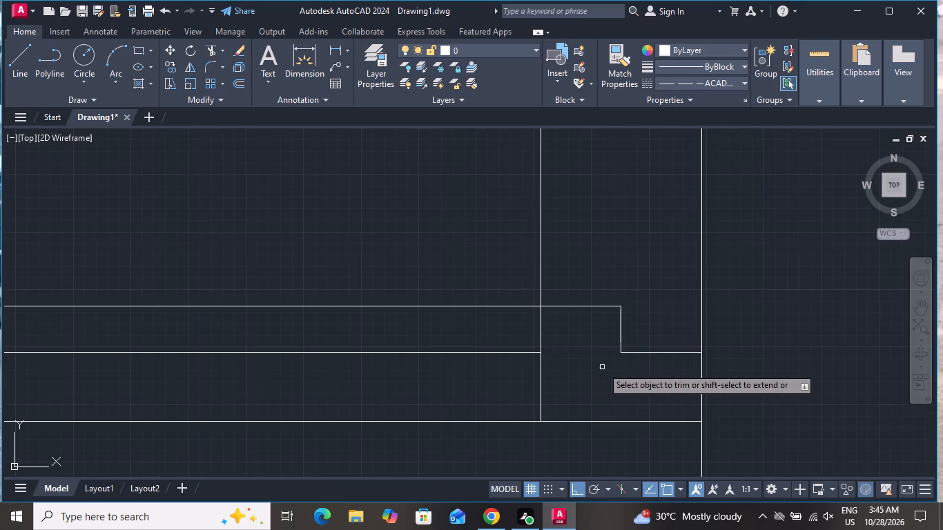
scroll(603, 373, "down", 3)
left_click(677, 245)
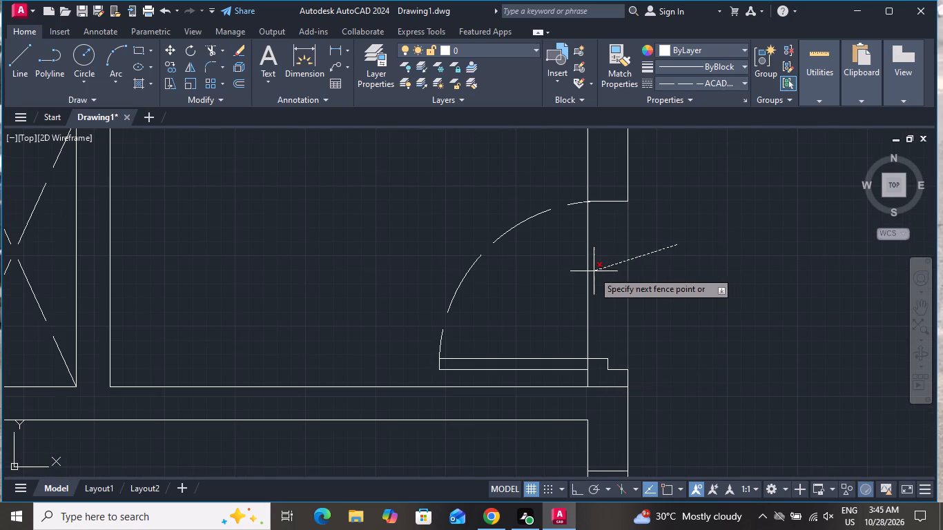
left_click(563, 279)
right_click(563, 279)
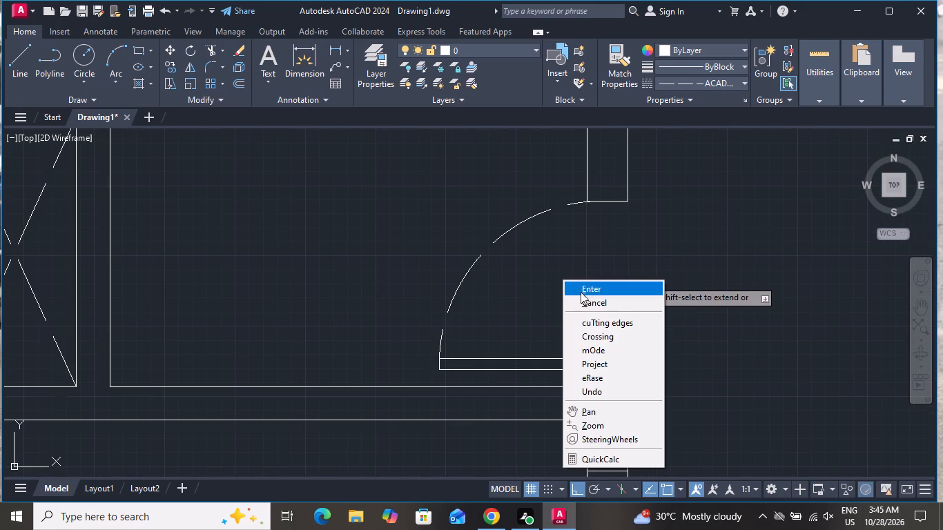
left_click(587, 300)
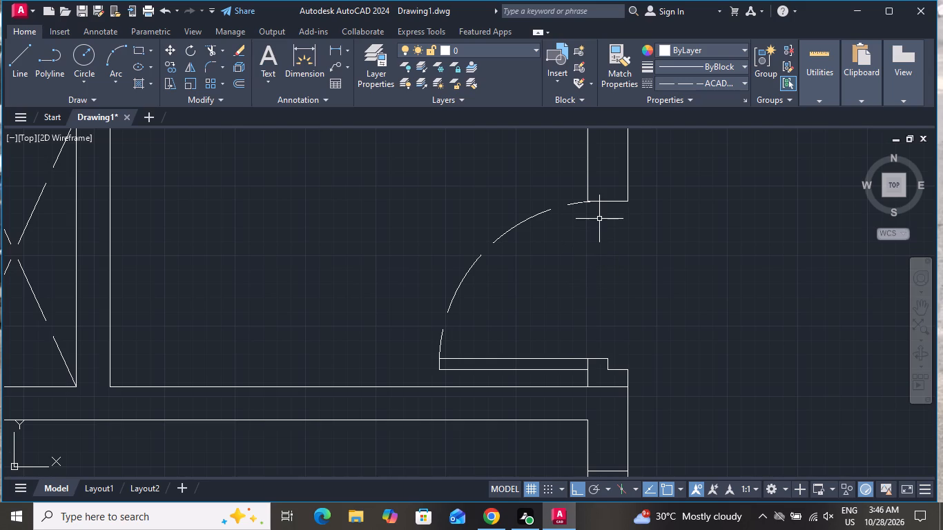
Draw a short line across the horizontal partition south of the double door, a little east of where it meets the vertical wall.
scroll(604, 213, "down", 5)
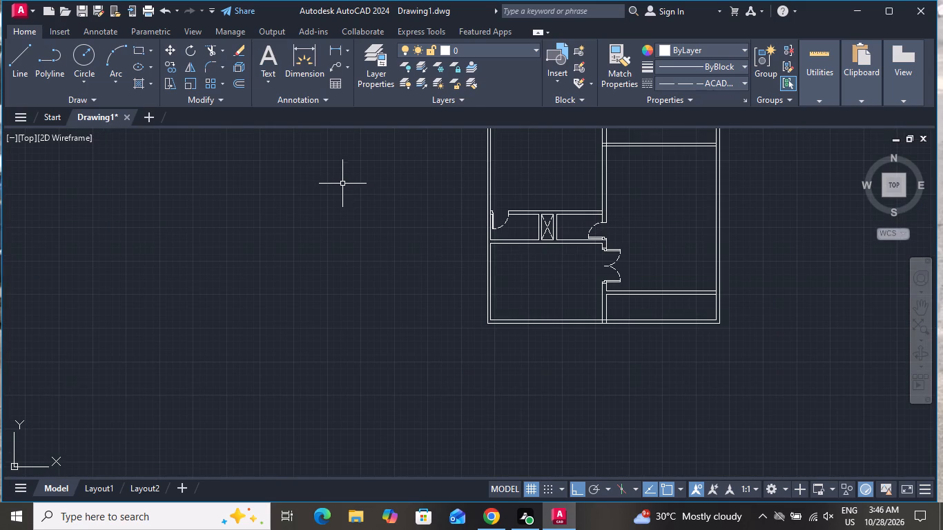
left_click(20, 60)
scroll(632, 287, "up", 2)
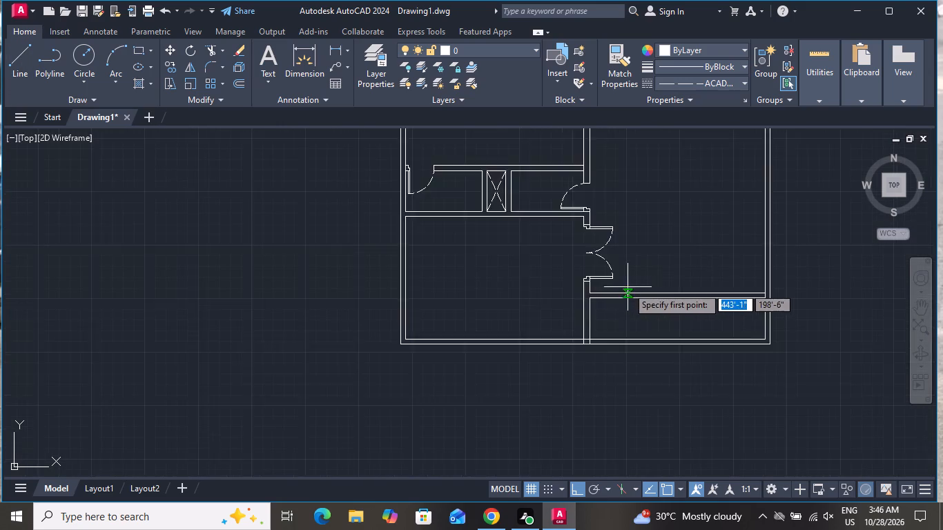
scroll(628, 287, "up", 2)
left_click(625, 300)
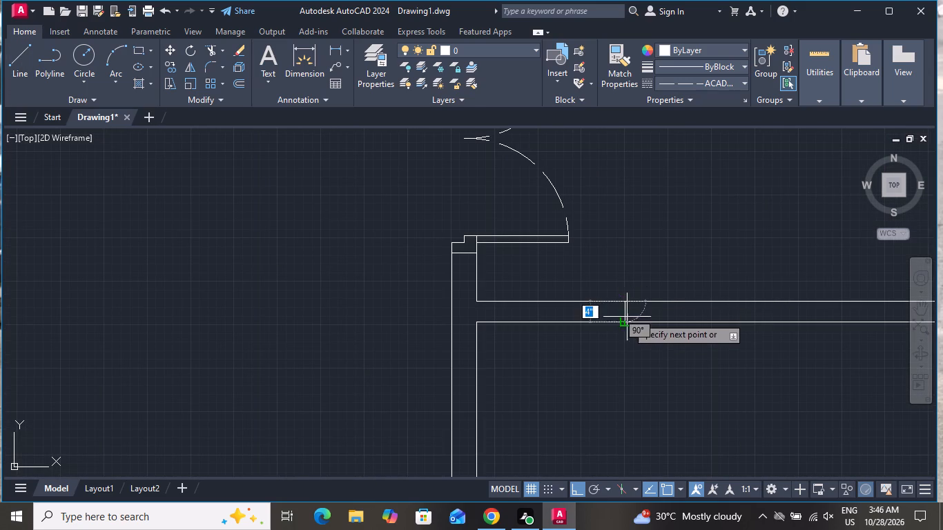
left_click(625, 322)
right_click(624, 321)
left_click(657, 339)
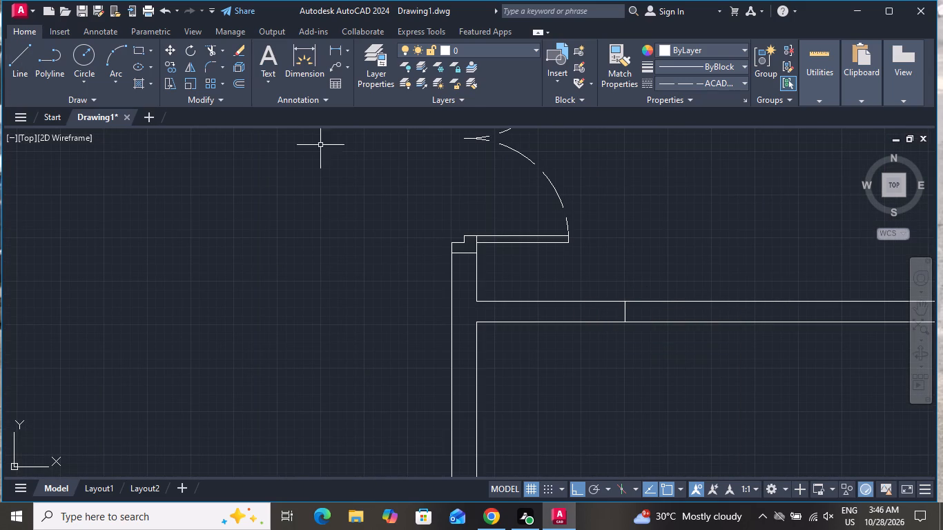
Draw a 6" line across the horizontal partition south of the double door, a little west of the east outer wall.
left_click(23, 66)
scroll(140, 139, "down", 3)
scroll(319, 234, "down", 1)
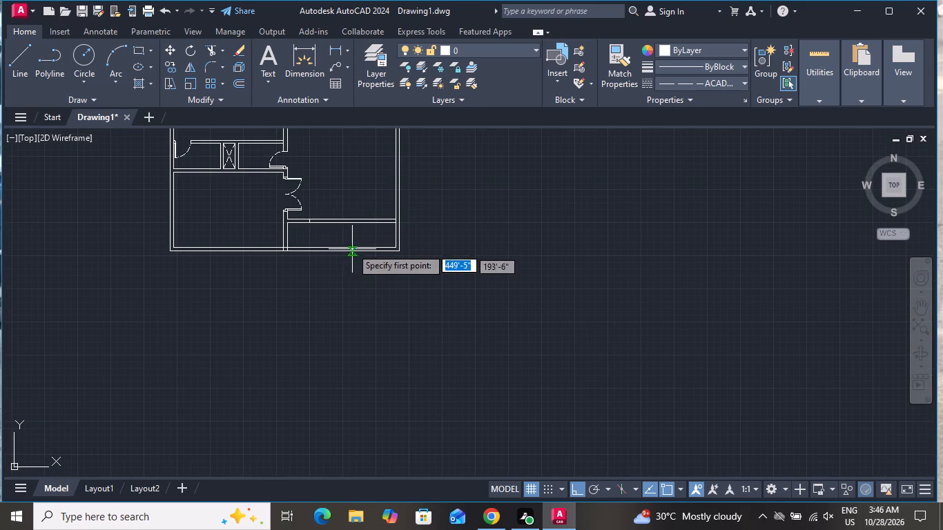
scroll(360, 215, "up", 2)
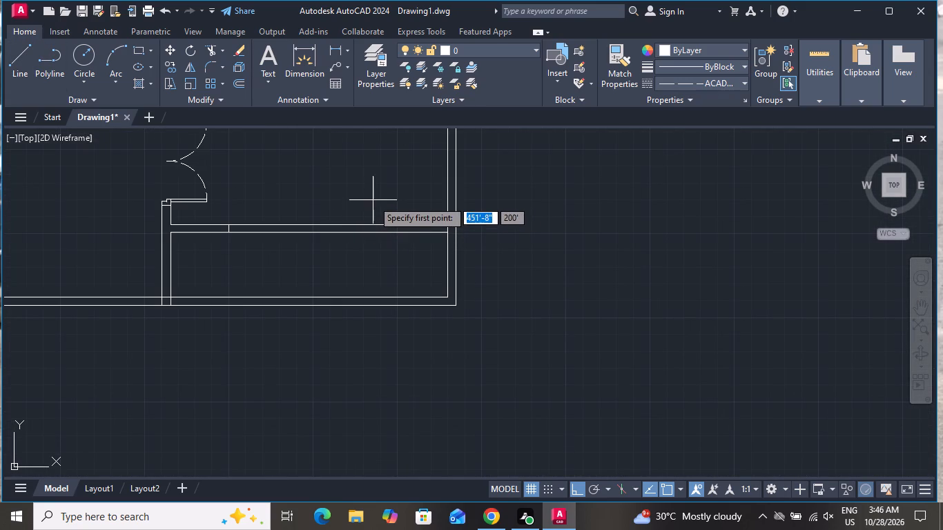
scroll(380, 222, "up", 1)
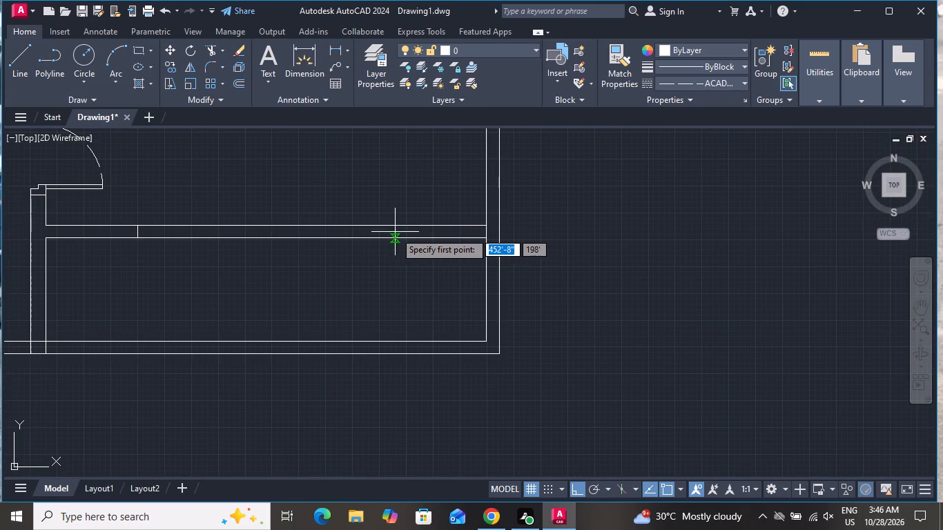
left_click(380, 226)
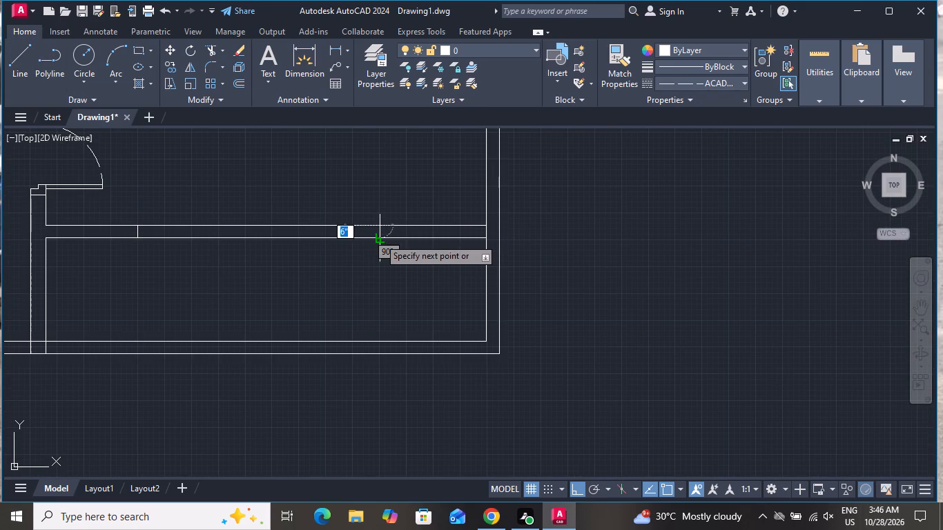
left_click(379, 238)
right_click(380, 239)
left_click(400, 261)
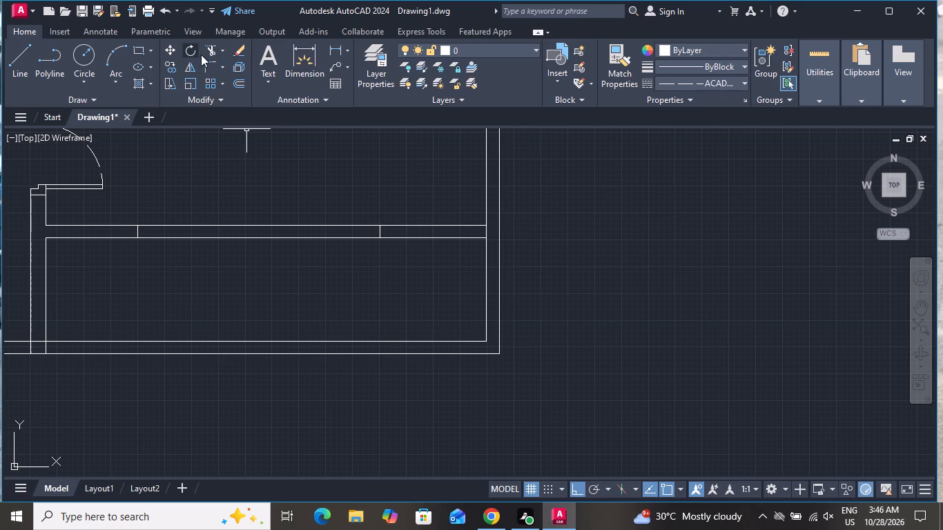
Trim both partition lines between the two short crossing lines, and the east wall's inner line where the partition meets it.
left_click(214, 45)
left_click(271, 186)
left_click(264, 250)
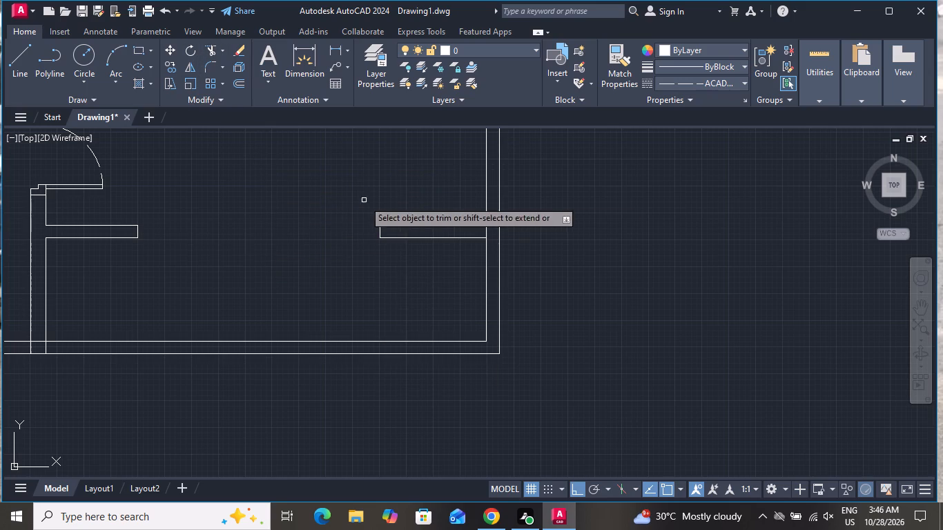
scroll(474, 232, "up", 2)
left_click(486, 231)
left_click(509, 222)
scroll(553, 223, "down", 2)
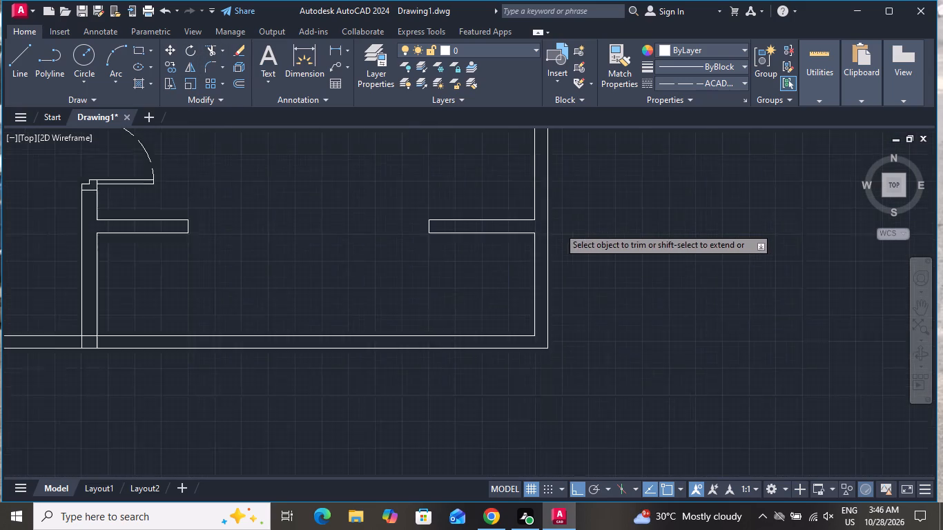
Trim the overlapping lines where the vertical partition meets the south outer wall so the two walls join openly.
scroll(558, 227, "down", 2)
scroll(396, 268, "up", 3)
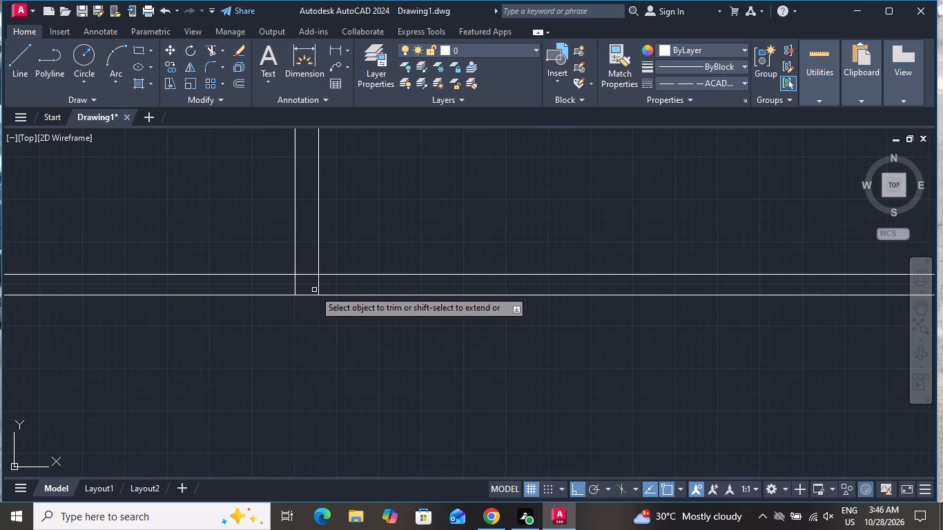
left_click(332, 286)
left_click(293, 288)
left_click(310, 283)
left_click(308, 248)
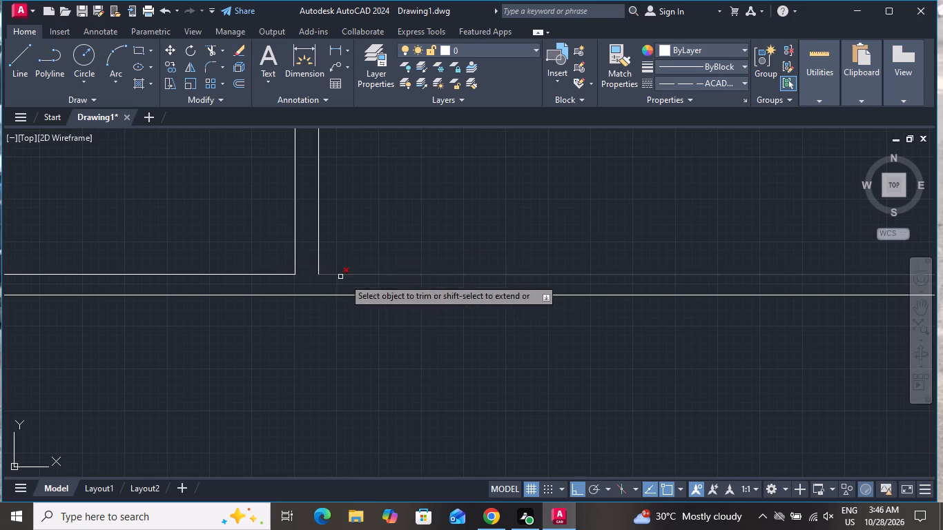
scroll(389, 293, "down", 3)
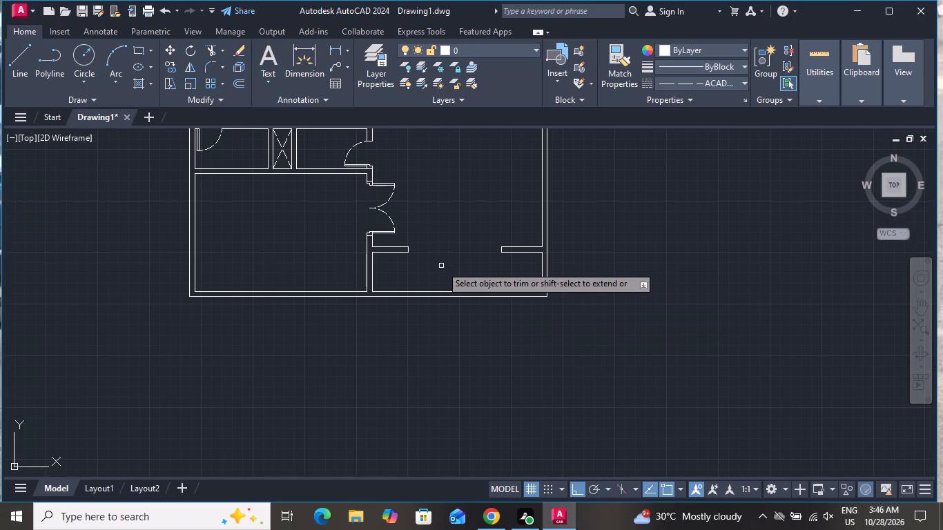
right_click(441, 261)
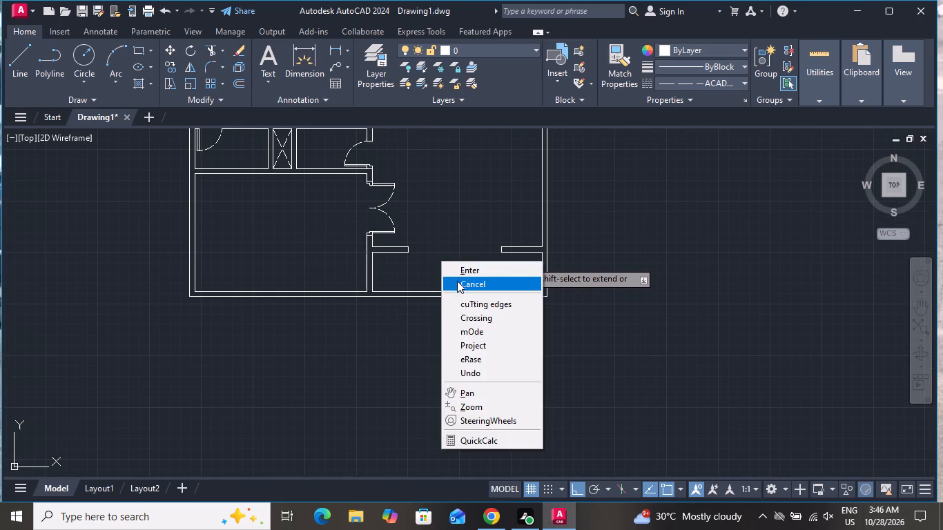
left_click(456, 279)
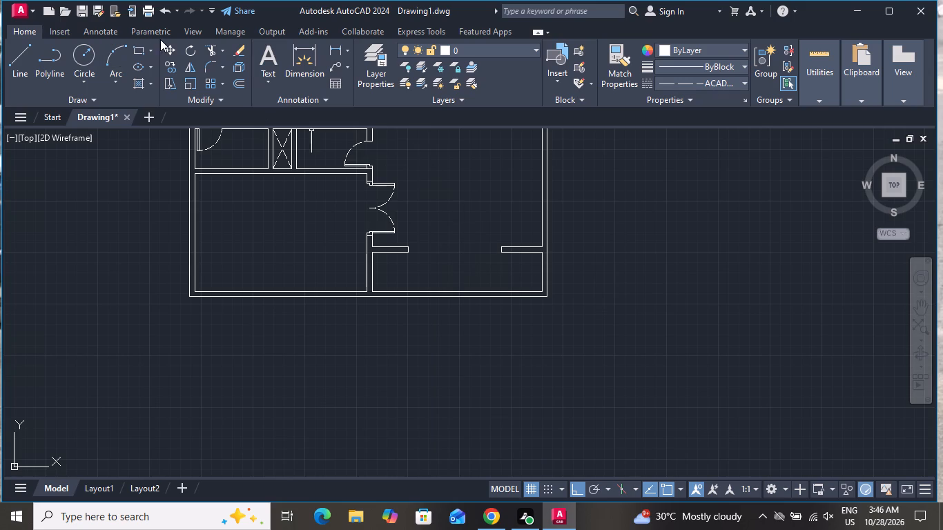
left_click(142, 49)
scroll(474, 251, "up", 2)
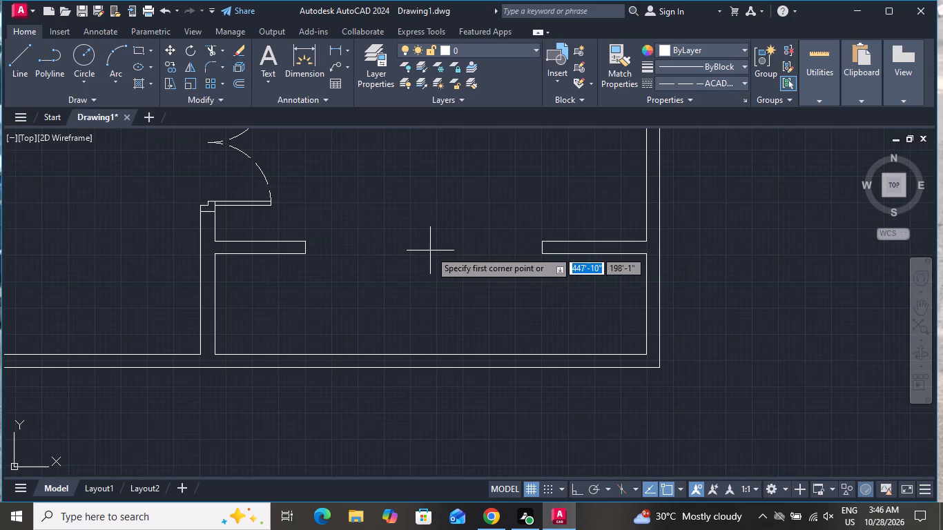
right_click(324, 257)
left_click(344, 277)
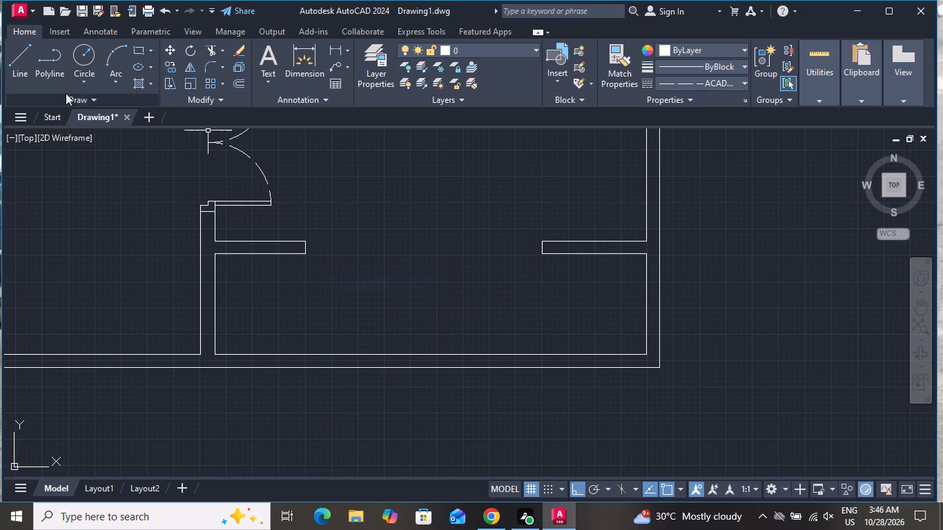
Draw a line across the new opening along the partition's southern face, and set its linetype to ByLayer.
left_click(15, 66)
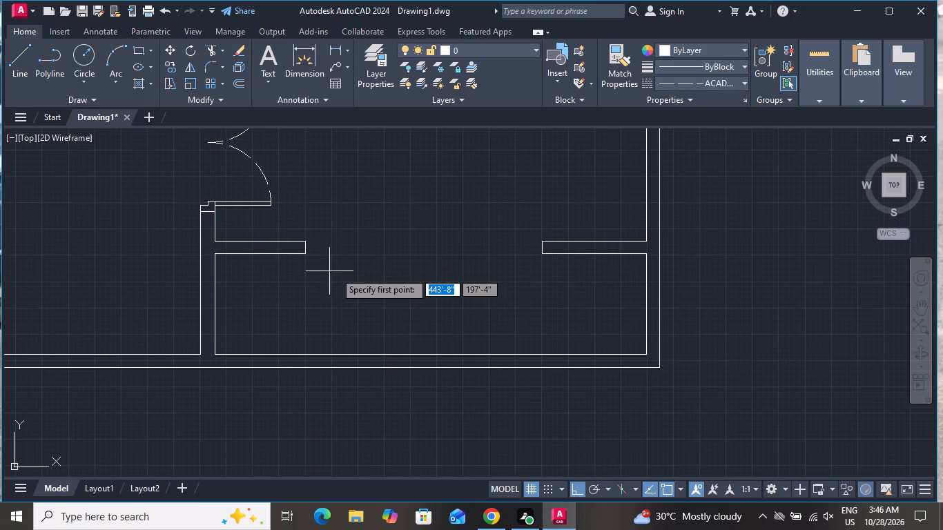
left_click(304, 256)
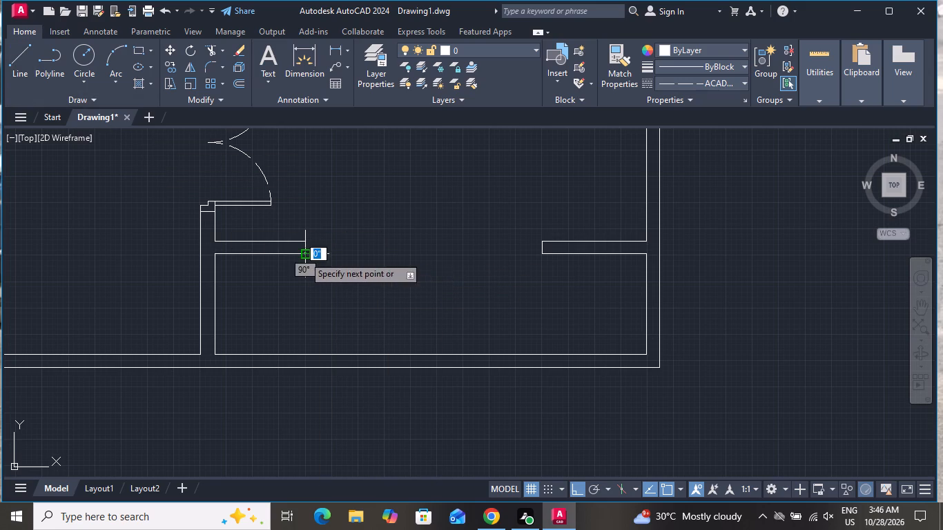
left_click(547, 253)
right_click_drag(533, 255, 521, 265)
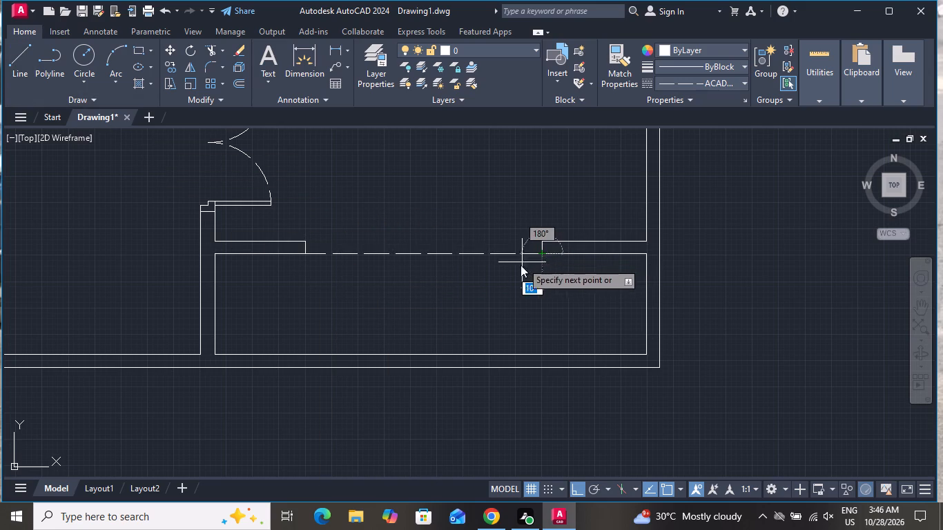
right_click_drag(521, 265, 521, 264)
left_click(543, 282)
left_click_drag(472, 224, 471, 236)
left_click(453, 281)
left_click_drag(680, 75, 680, 83)
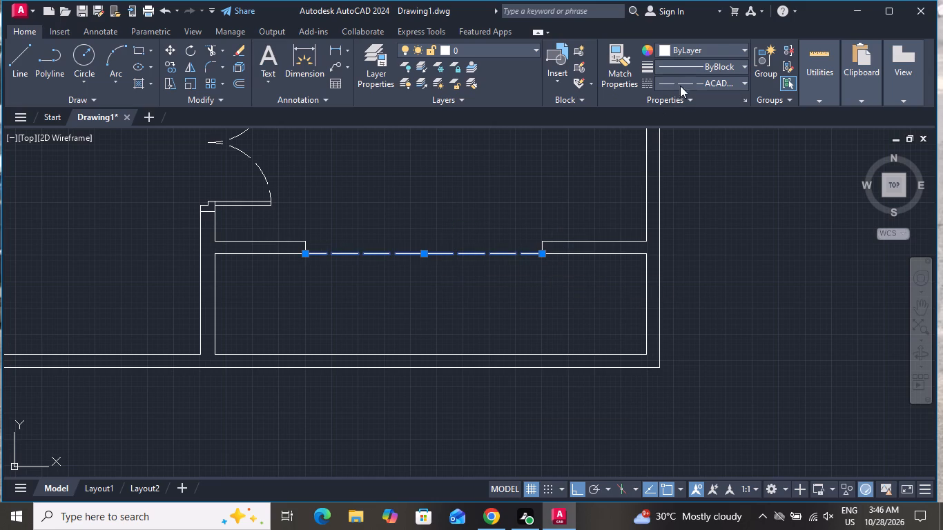
left_click(682, 84)
left_click(670, 104)
Draw a sliding panel rectangle about 3'-1" by 3" on the opening's line, and set its linetype to ByLayer.
left_click(136, 49)
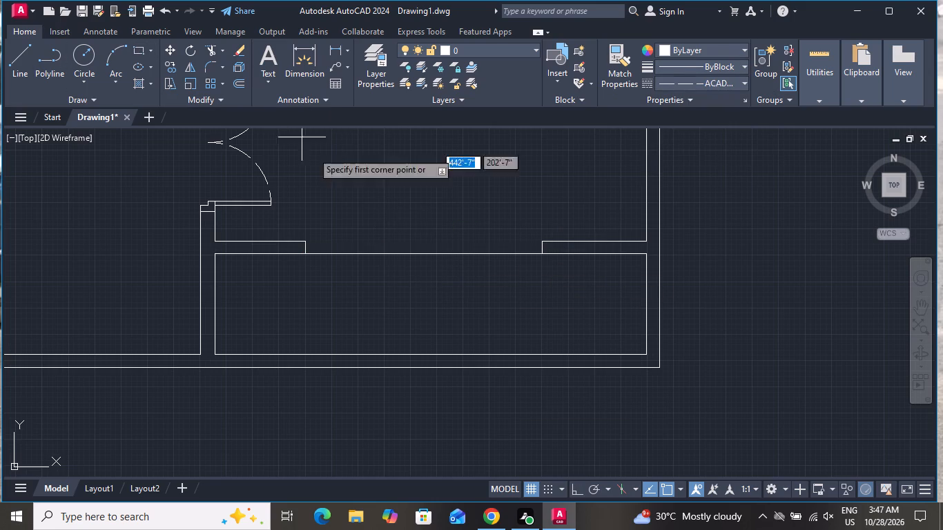
scroll(400, 208, "up", 1)
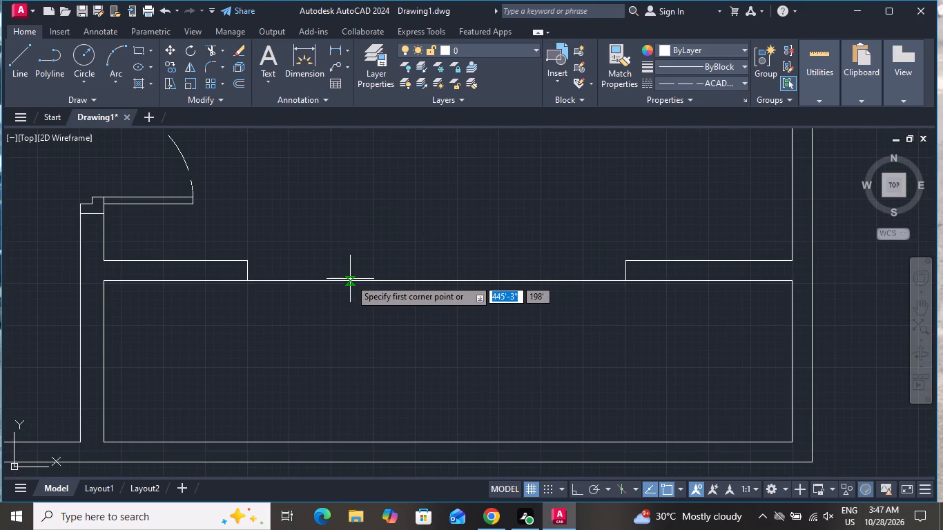
left_click(346, 281)
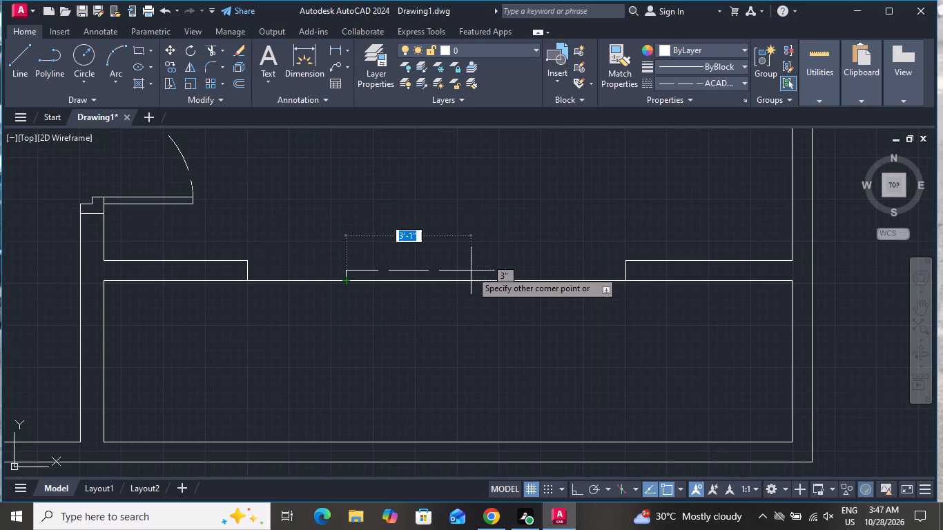
left_click(471, 271)
left_click(469, 268)
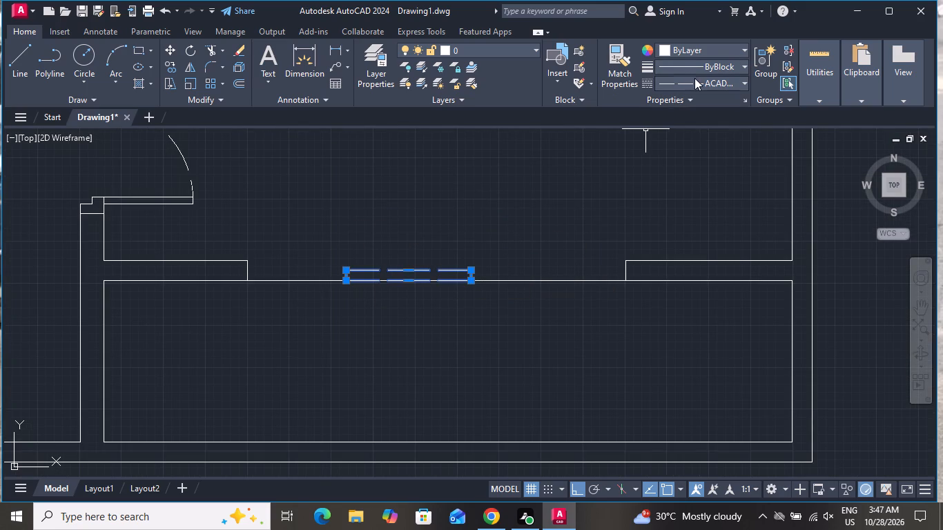
left_click(694, 78)
left_click(696, 96)
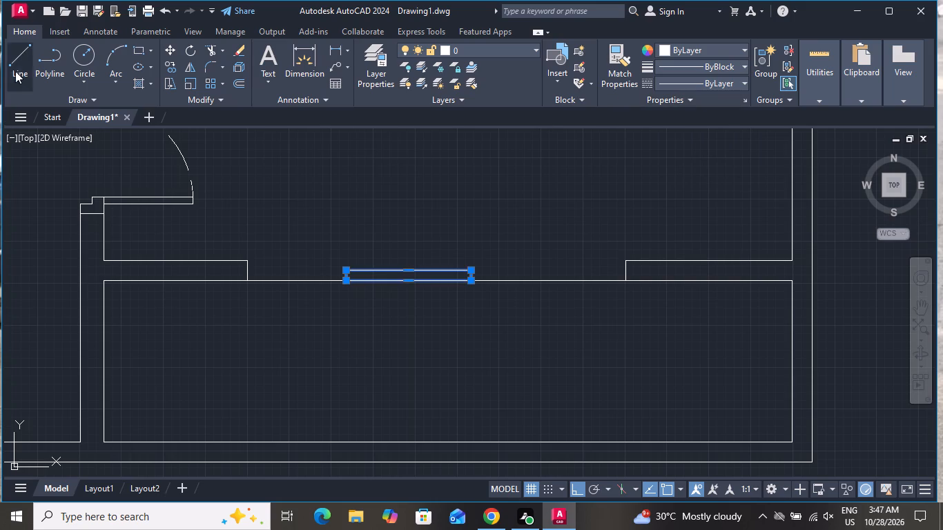
With ByLayer as the current linetype, draw a second panel about 3'-1" by 2" on the first panel's northern edge, overlapping it towards the east.
left_click(21, 61)
left_click(680, 81)
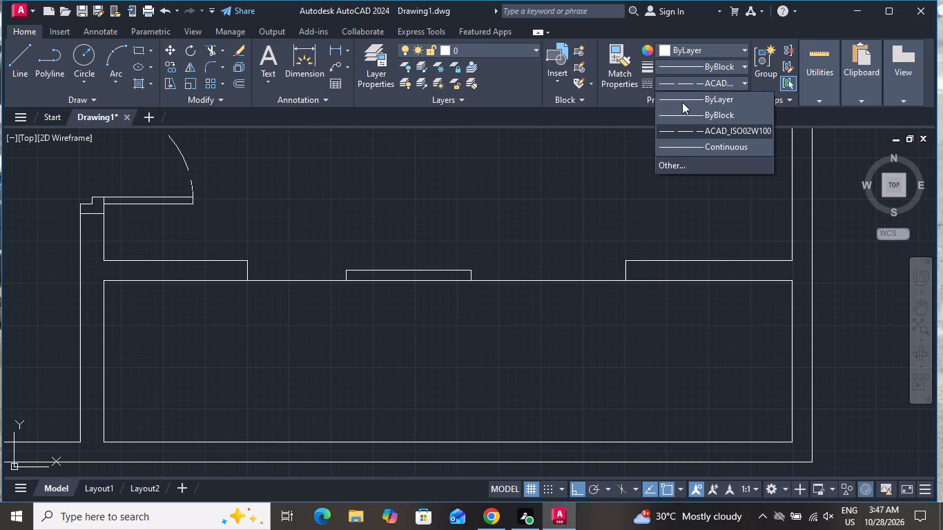
left_click(683, 102)
left_click(21, 58)
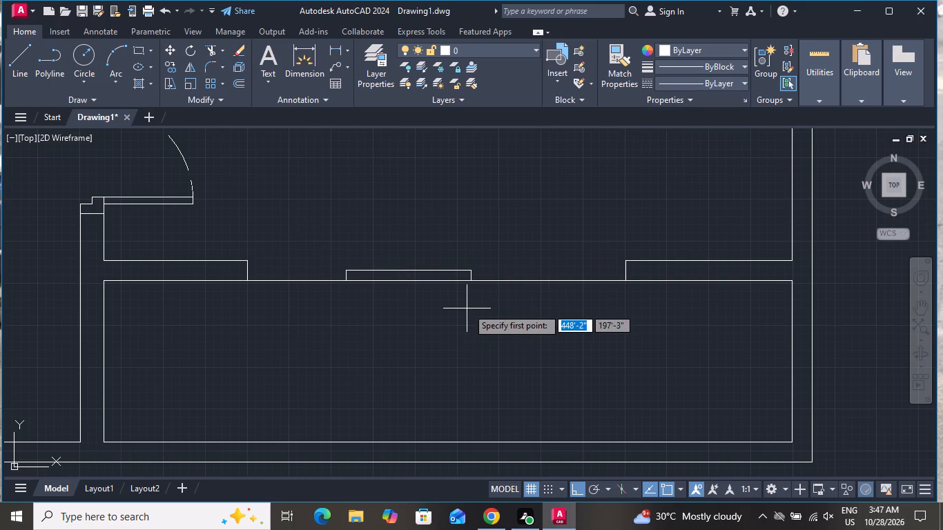
scroll(483, 240, "up", 1)
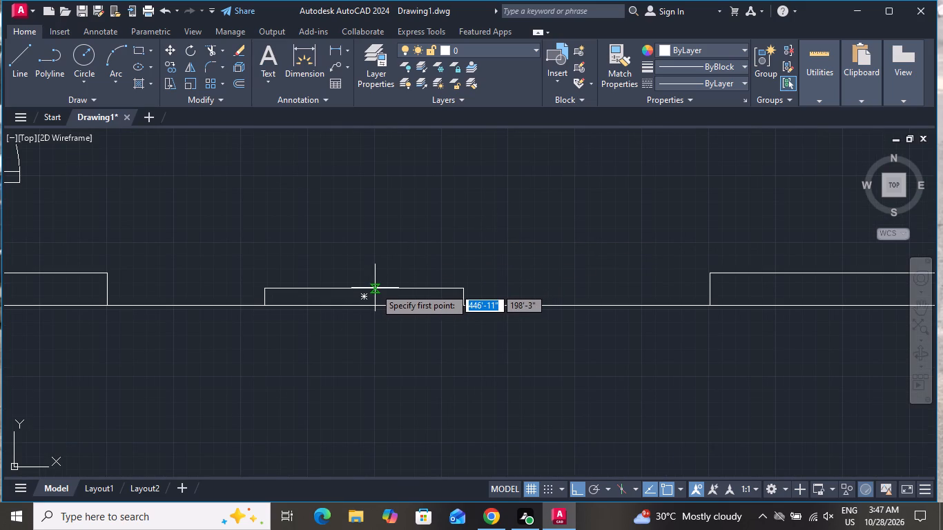
left_click(136, 57)
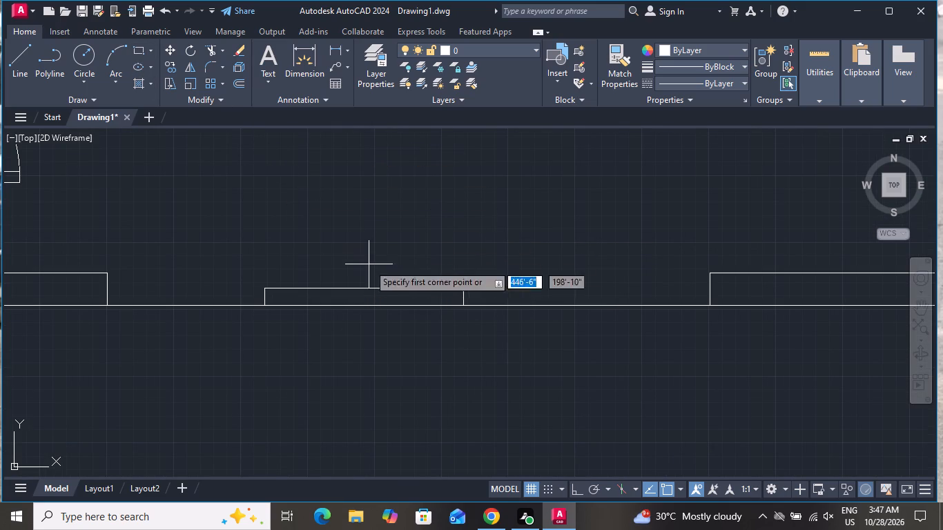
left_click(385, 288)
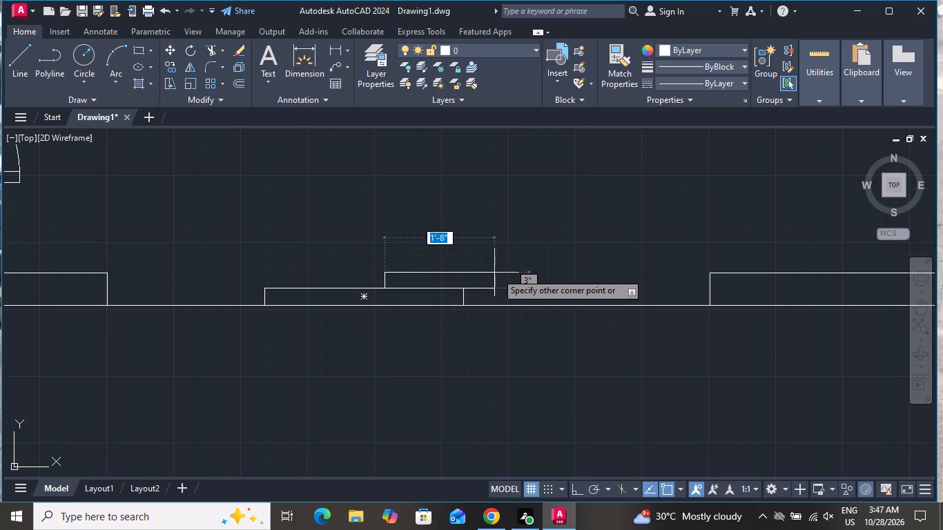
left_click(583, 279)
Insert the Trees - Imperial block from the architectural tool palette into the southwestern room.
scroll(534, 214, "down", 3)
scroll(565, 273, "down", 2)
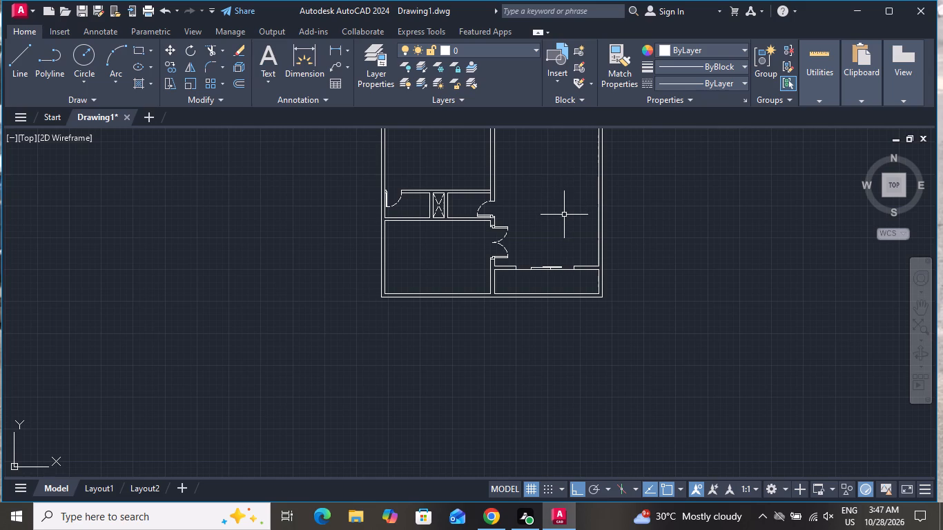
key("t")
type("P")
key("space")
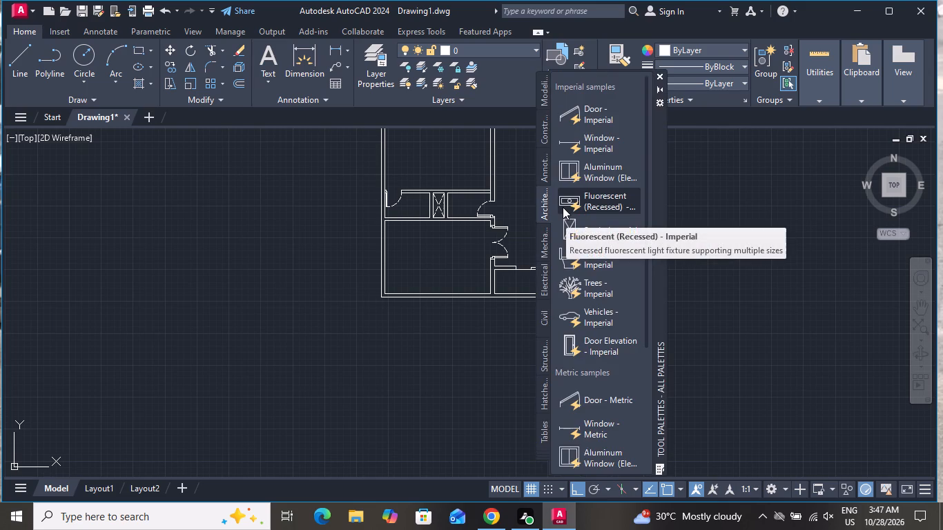
left_click(585, 283)
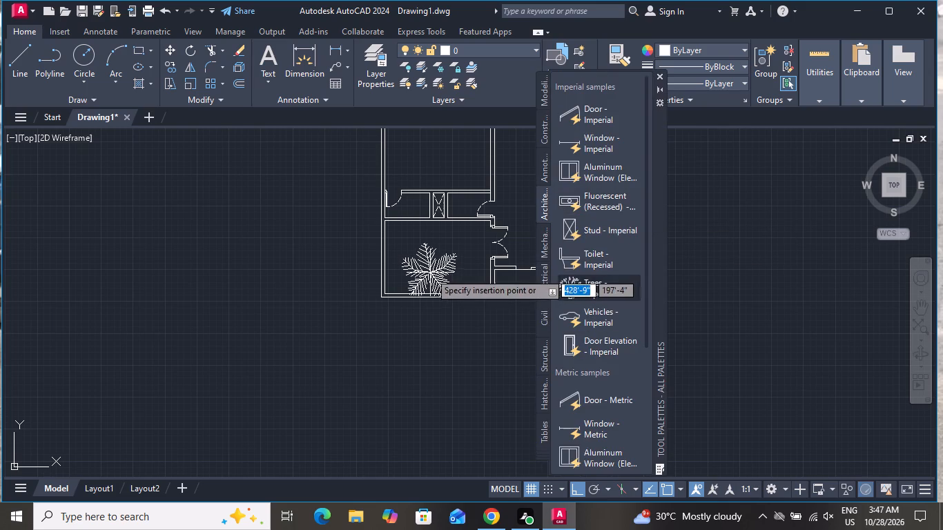
left_click(431, 271)
left_click(663, 77)
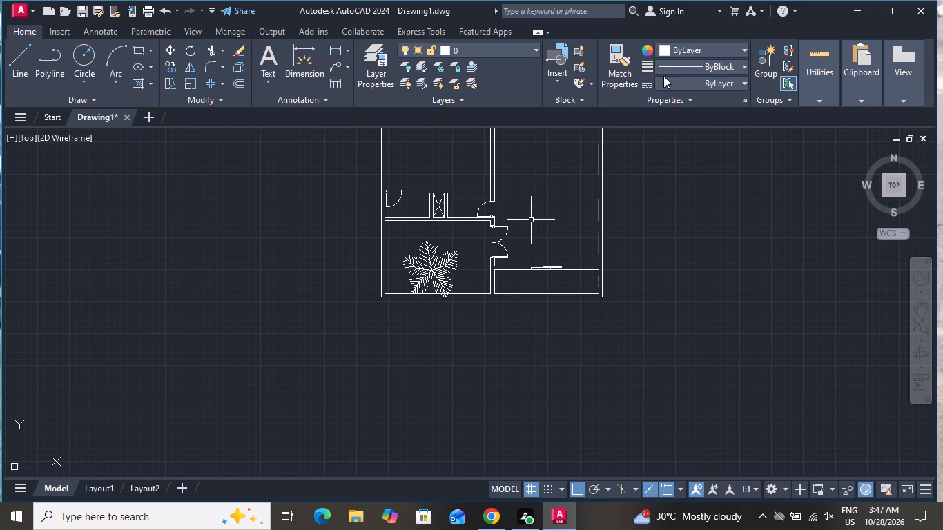
Edit the Trees - Imperial block definition, recolour all of its palm geometry green 88,186,72, and save the changes to the block.
double_click(435, 268)
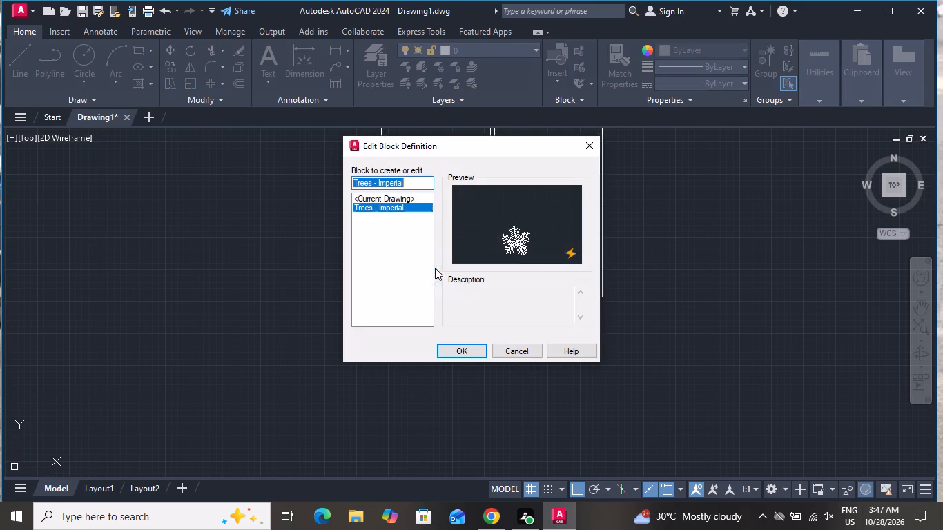
left_click(466, 353)
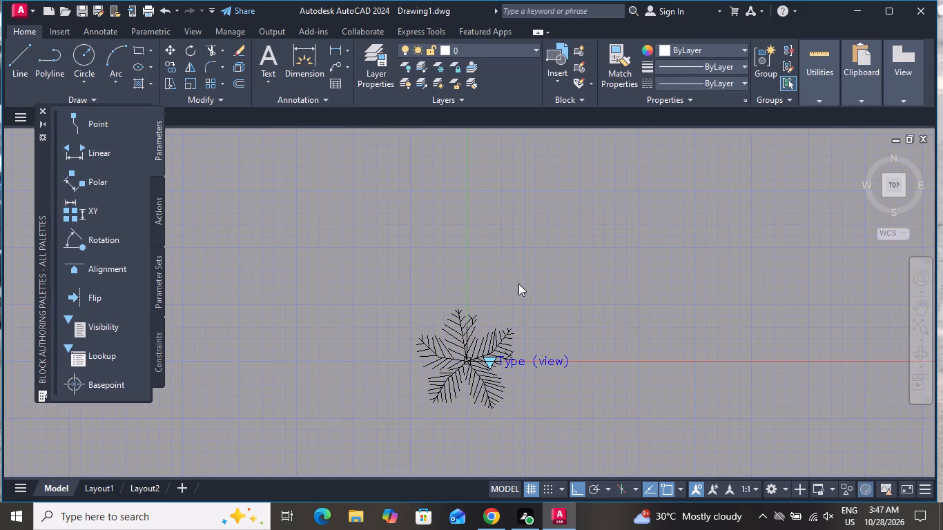
scroll(570, 288, "down", 2)
left_click(583, 258)
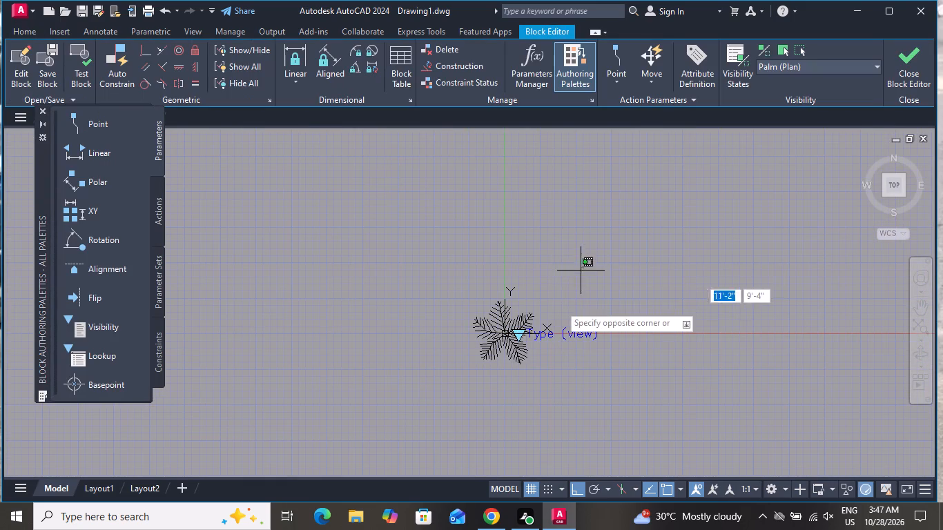
left_click(461, 373)
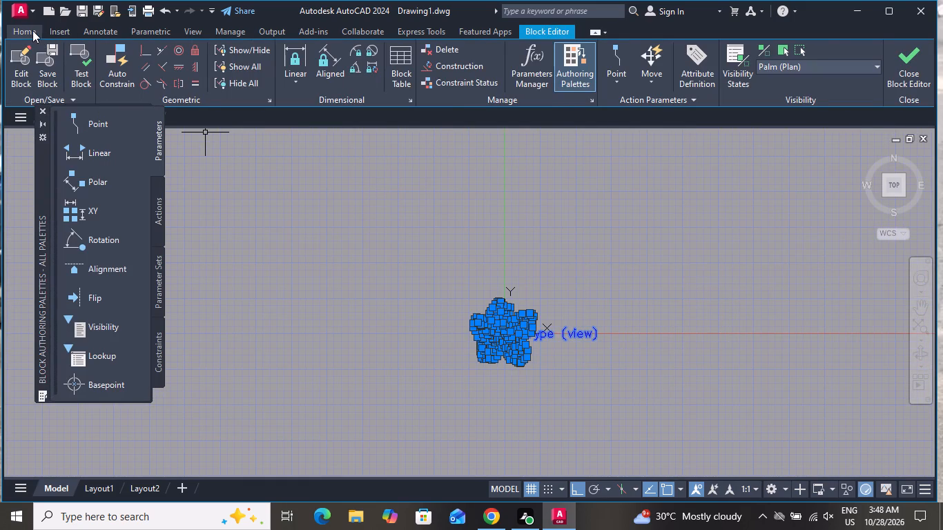
left_click(32, 30)
left_click(617, 91)
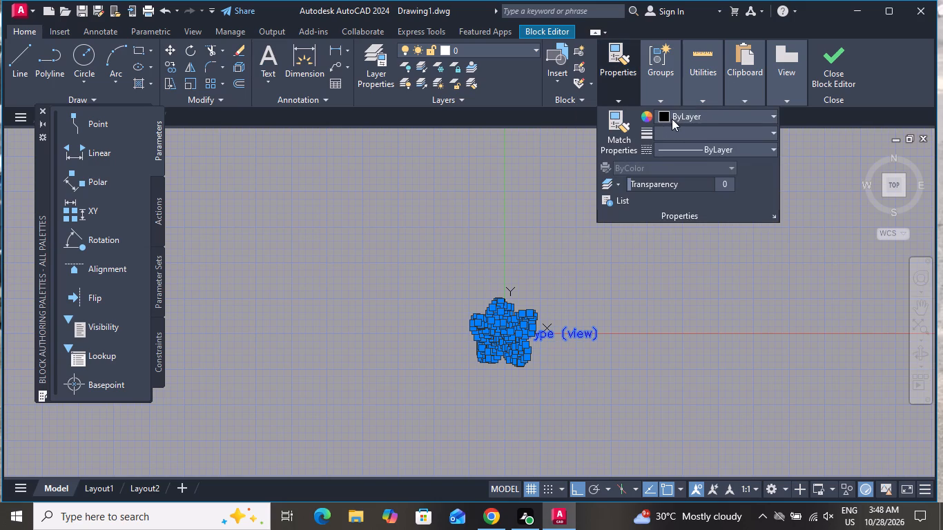
left_click(672, 117)
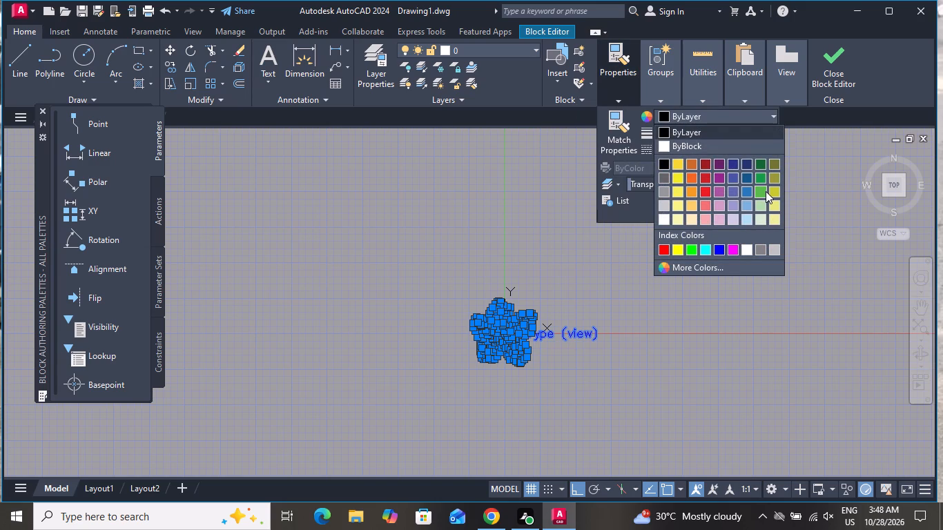
scroll(766, 192, "up", 3)
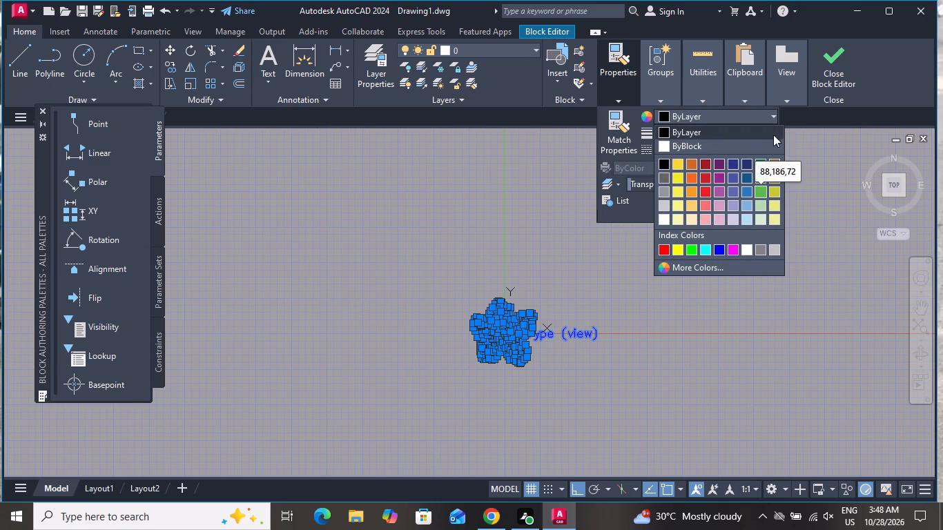
left_click(759, 188)
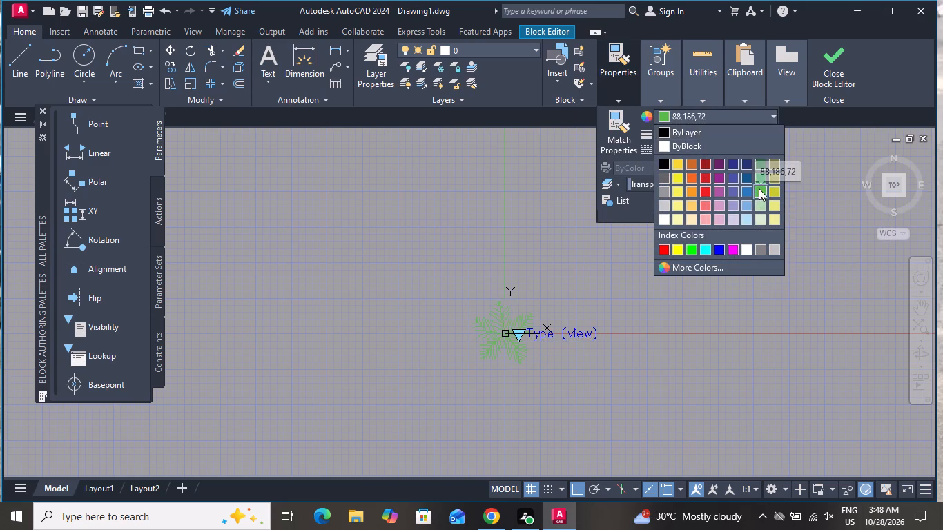
left_click(839, 60)
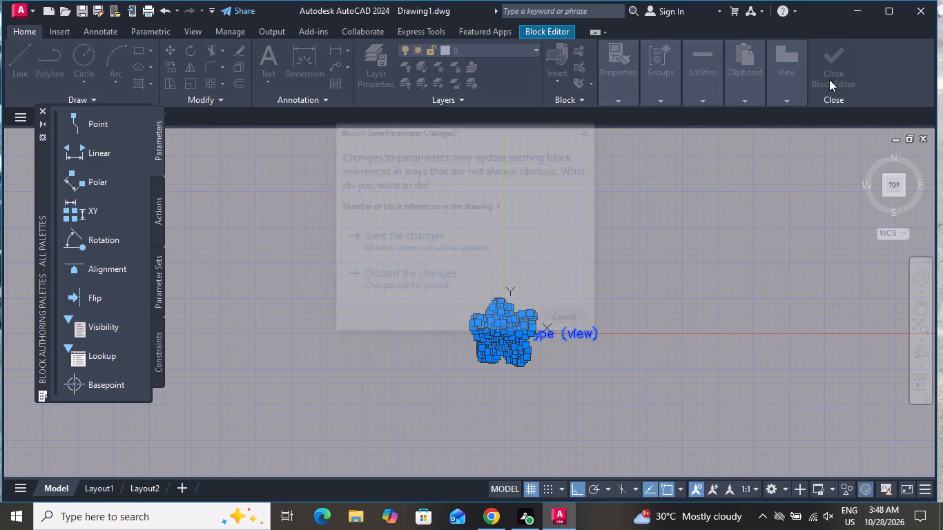
left_click(411, 237)
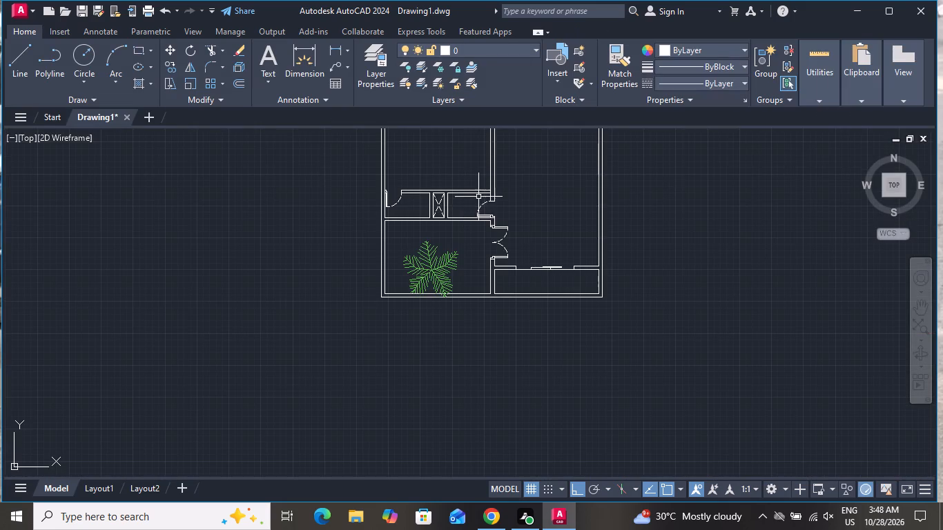
Scale the palm tree block in the southwestern room down about its centre to roughly a quarter of its size.
left_click(197, 86)
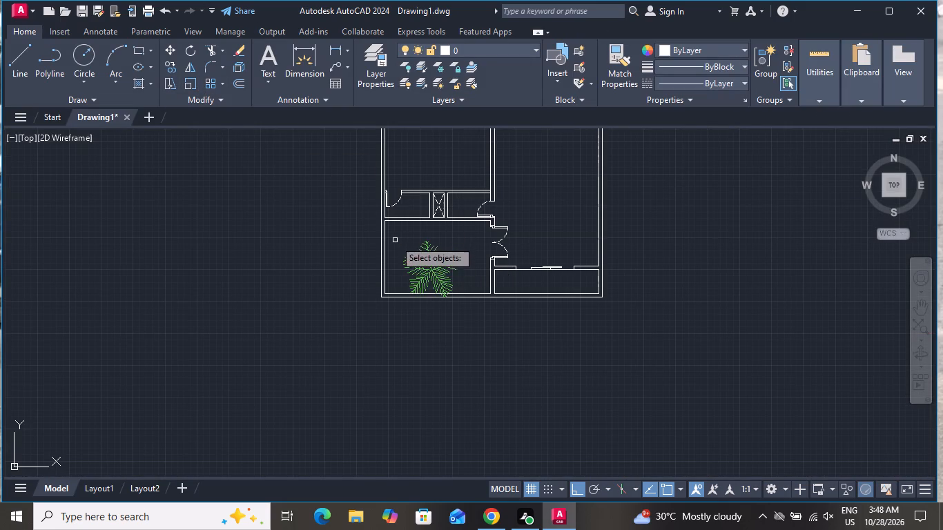
key("Escape")
left_click(416, 255)
left_click(411, 269)
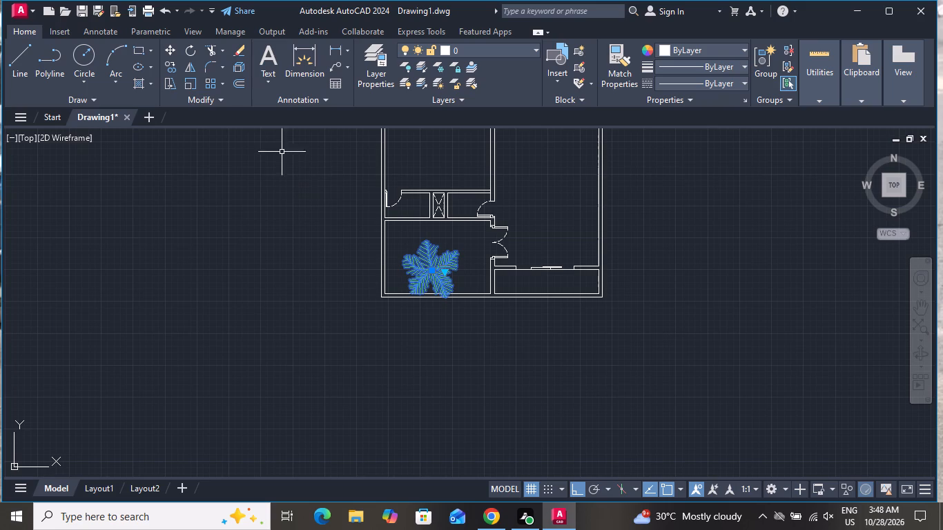
left_click(194, 81)
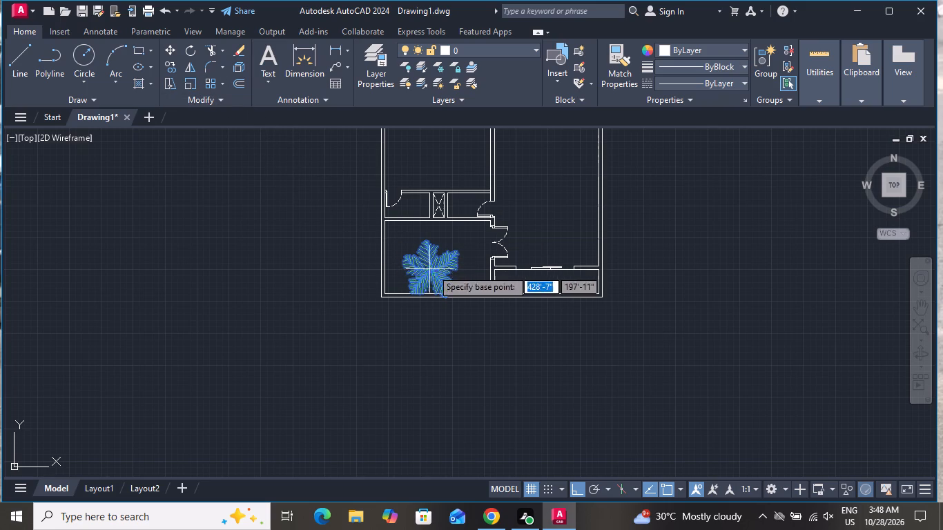
left_click(432, 269)
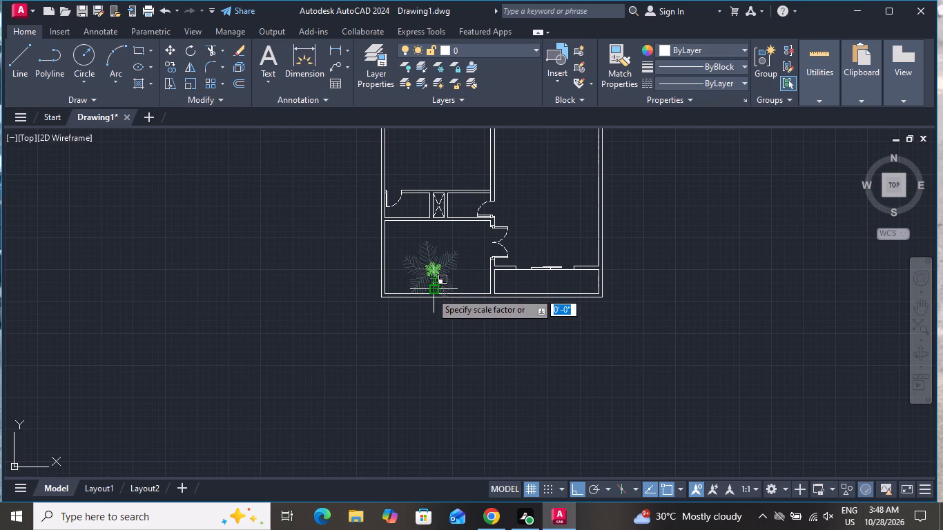
left_click(431, 292)
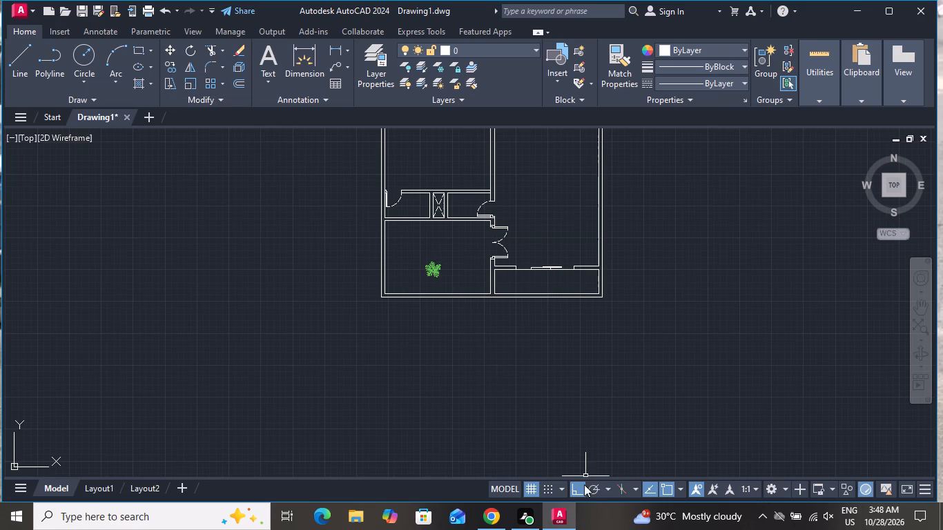
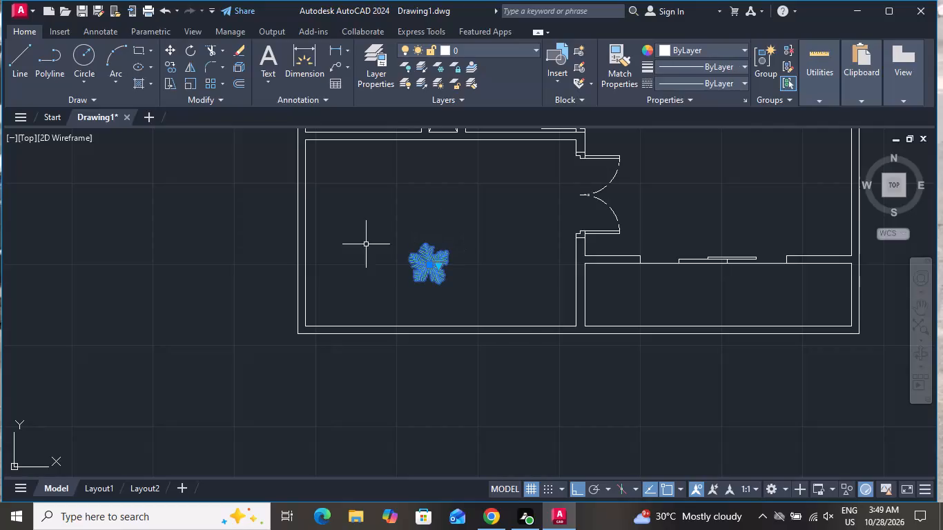
With ortho mode off, copy the plant from the large room into the upper-left part of the narrow room beside it.
left_click(173, 66)
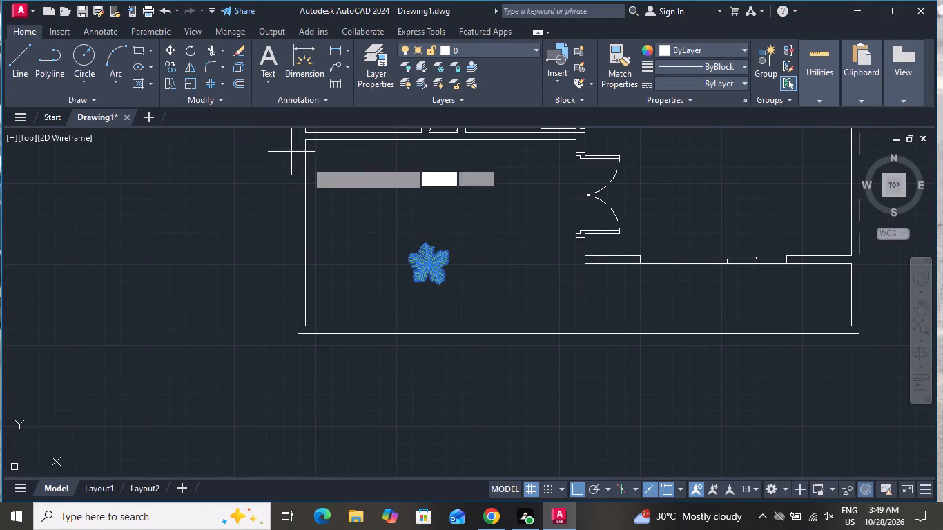
left_click(436, 266)
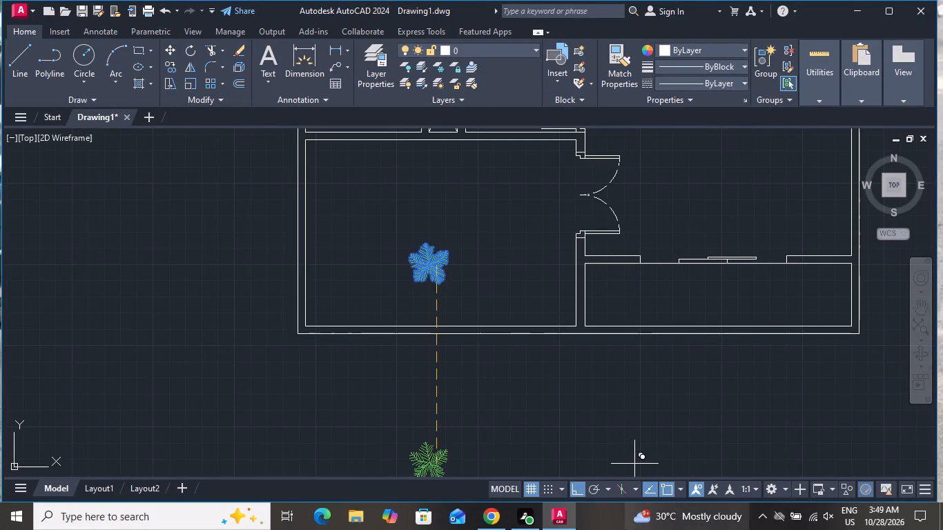
left_click(583, 491)
scroll(618, 286, "up", 1)
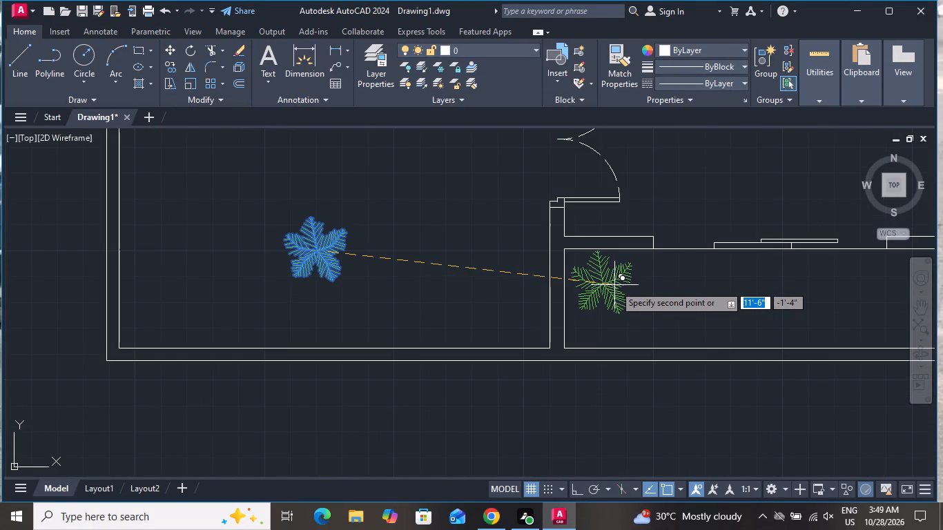
left_click(614, 285)
right_click(614, 285)
left_click(628, 313)
Scale the copied plant in the narrow room down to about half its size, using its centre as the base point.
left_click(623, 277)
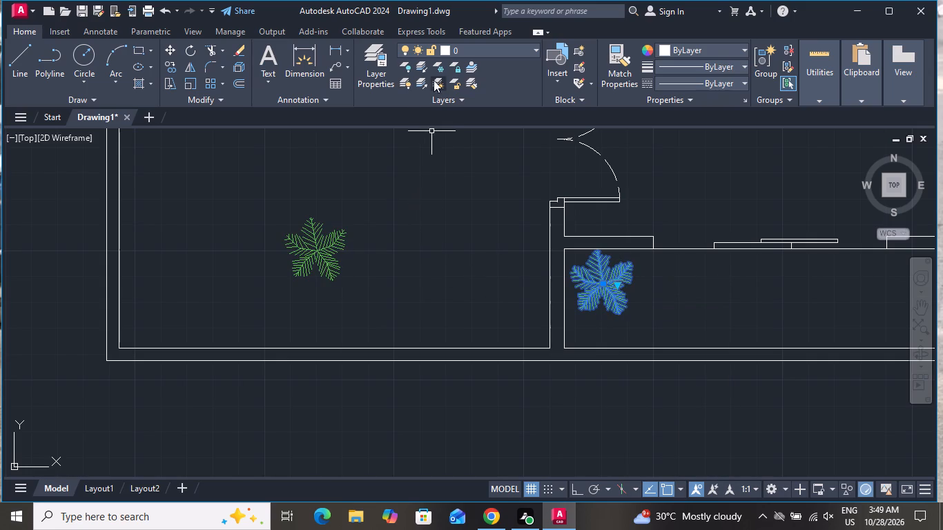
left_click(184, 79)
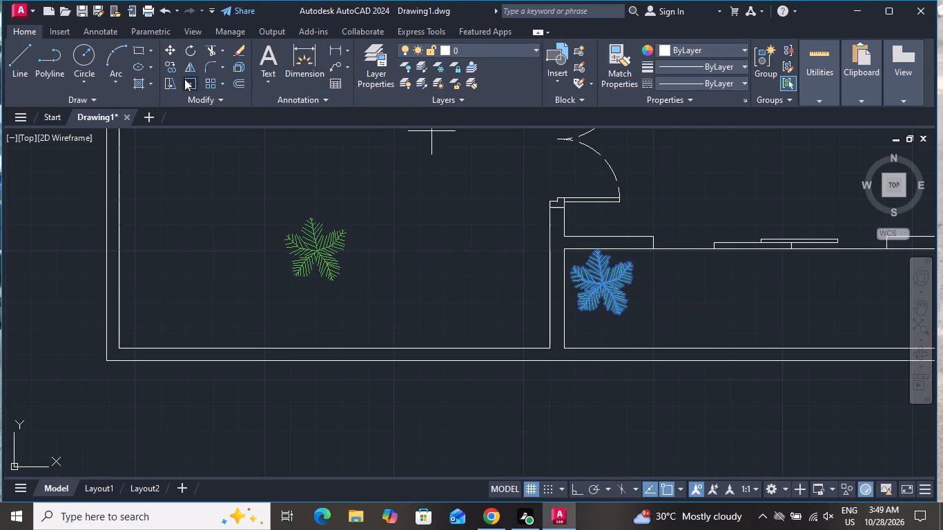
left_click(594, 286)
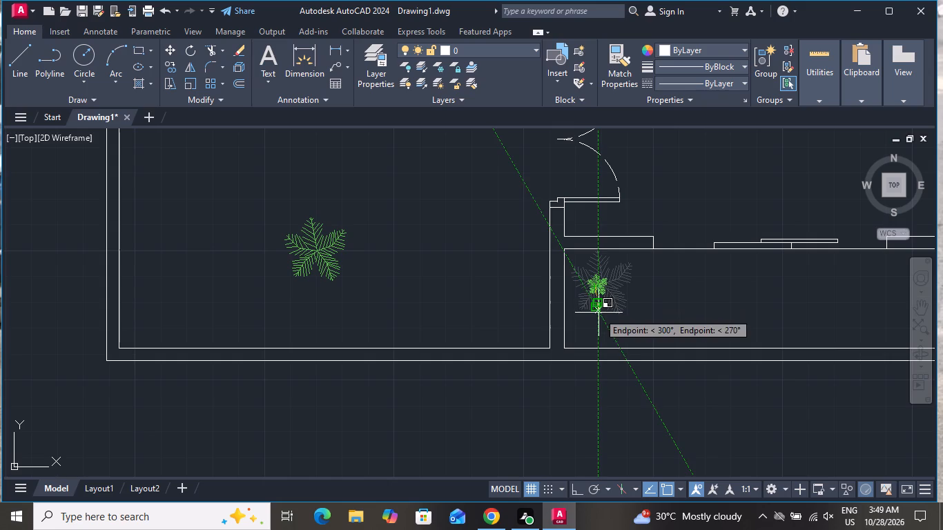
left_click(598, 317)
Move the small plant up and slightly left, closer to the upper-left corner of the narrow room.
left_click(601, 298)
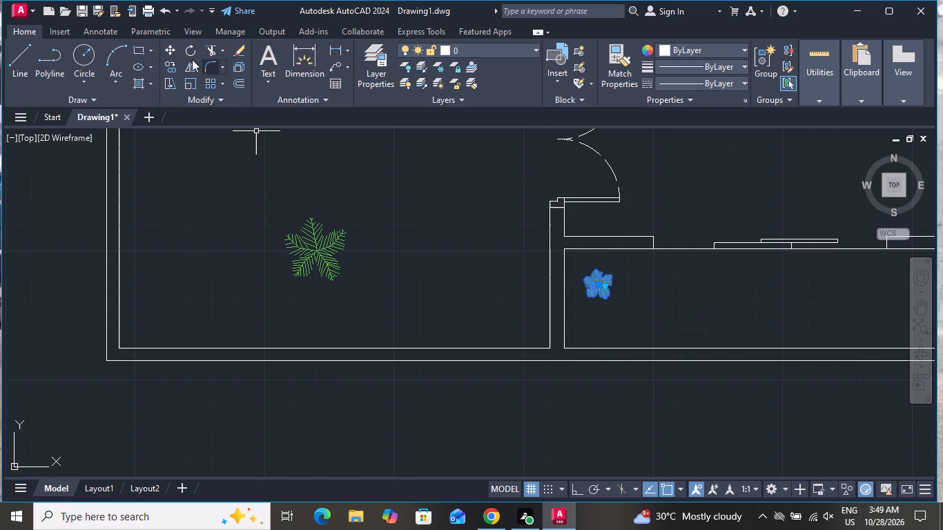
left_click(166, 43)
left_click(596, 286)
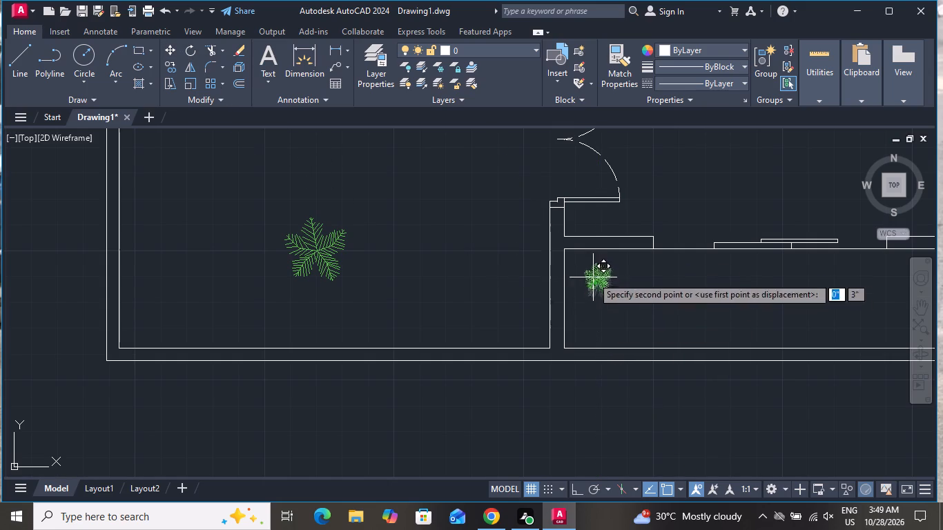
left_click(587, 268)
Copy the small plant from its centre, placing the first copy about 2' to its right.
left_click(606, 265)
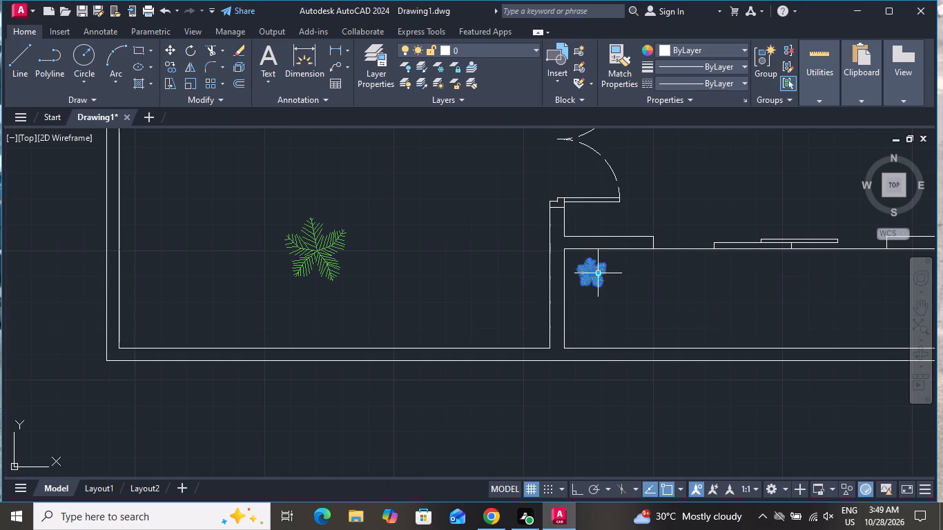
left_click(178, 67)
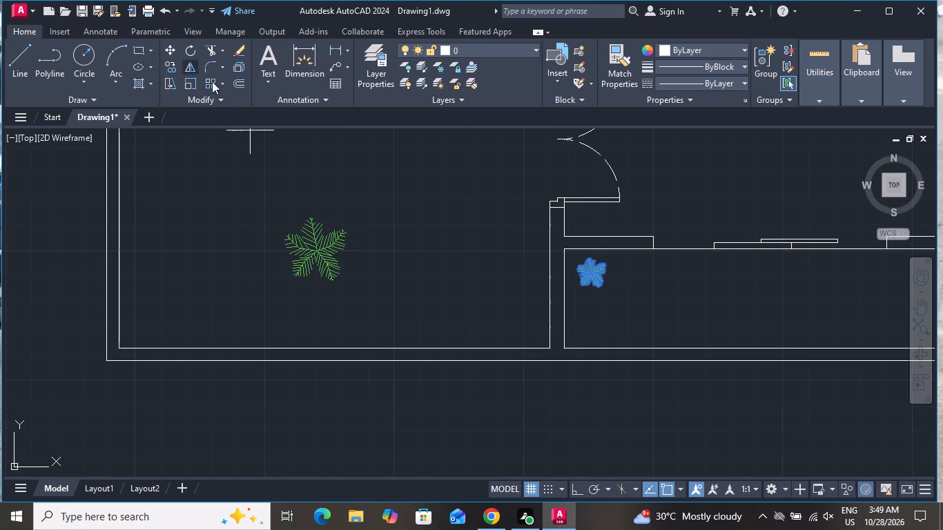
left_click(596, 271)
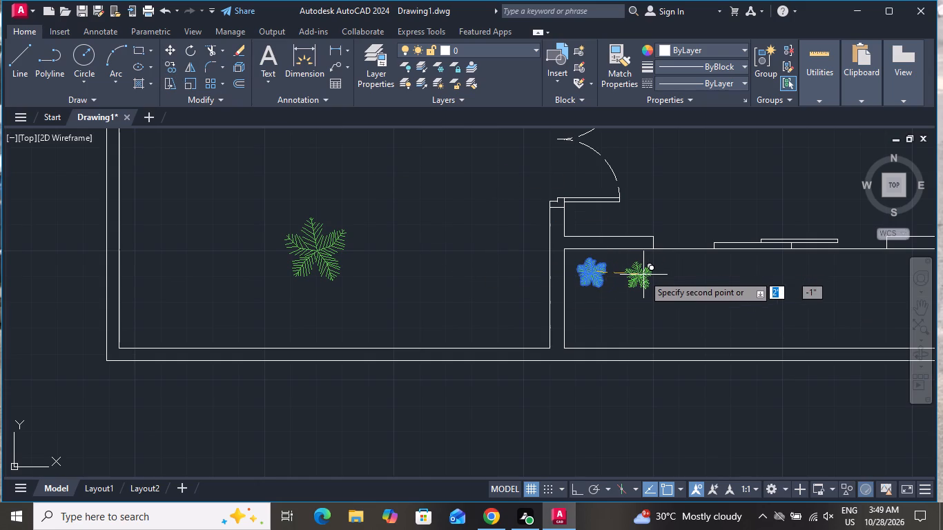
left_click(643, 275)
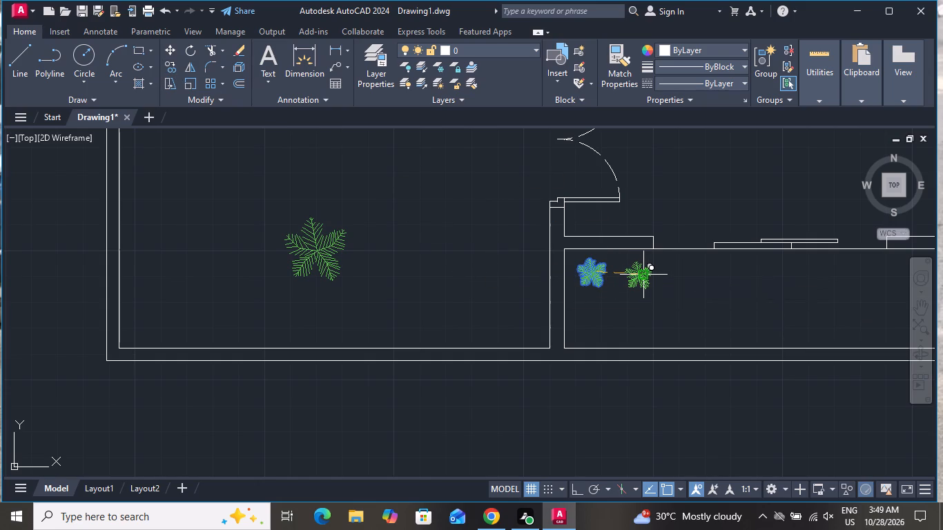
Place ten more copies of the small plant in a spaced row along the narrow room's bottom wall, from left to right end.
left_click(585, 333)
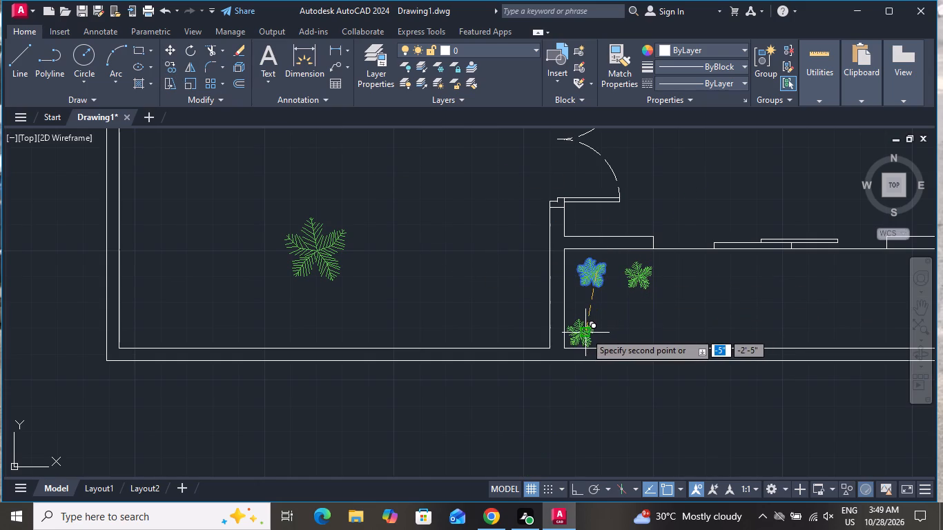
left_click(622, 332)
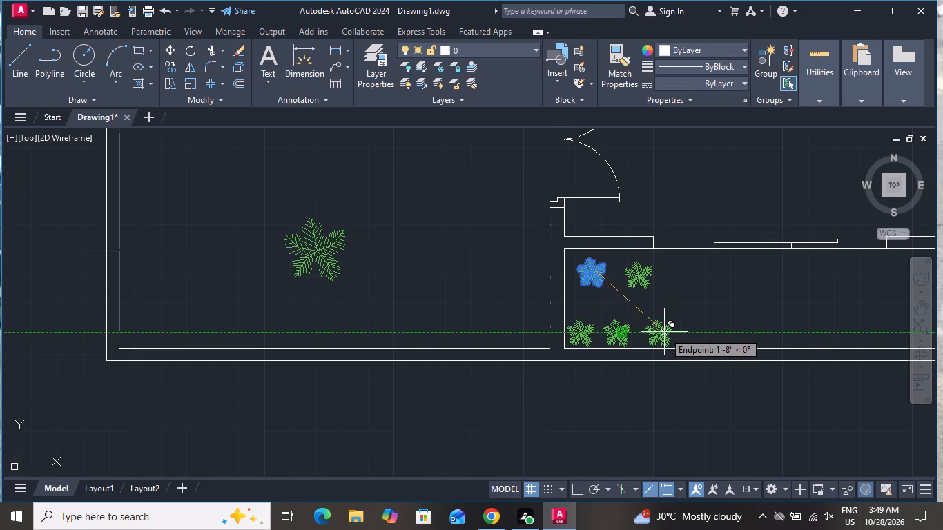
left_click(664, 332)
left_click(710, 335)
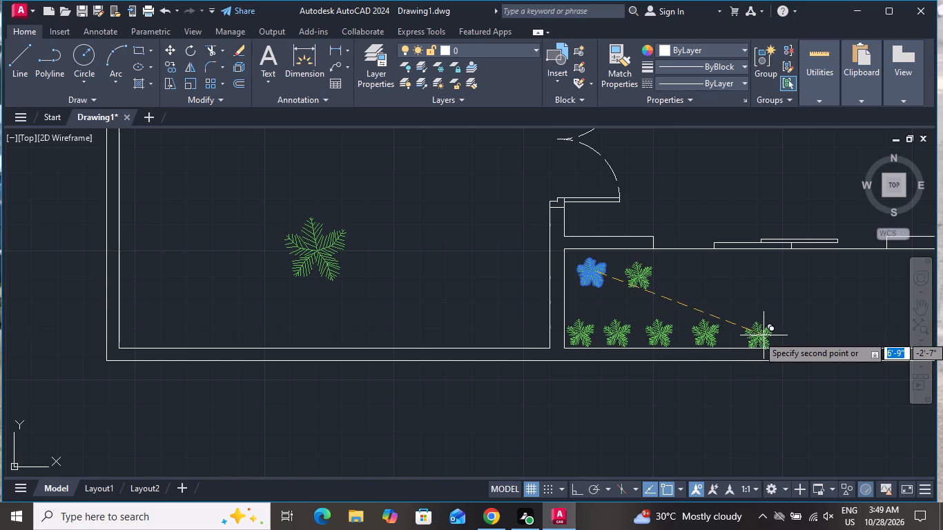
left_click(764, 335)
scroll(391, 282, "down", 2)
scroll(552, 305, "up", 3)
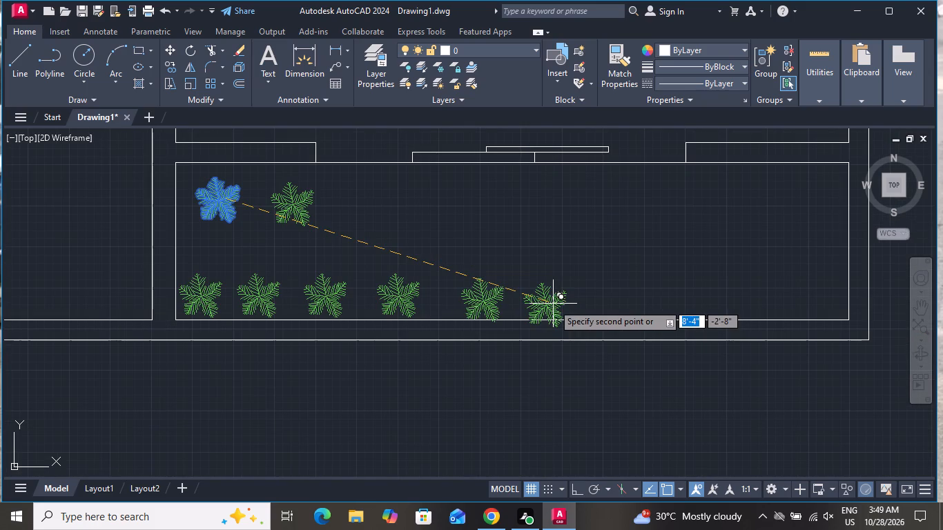
left_click(561, 295)
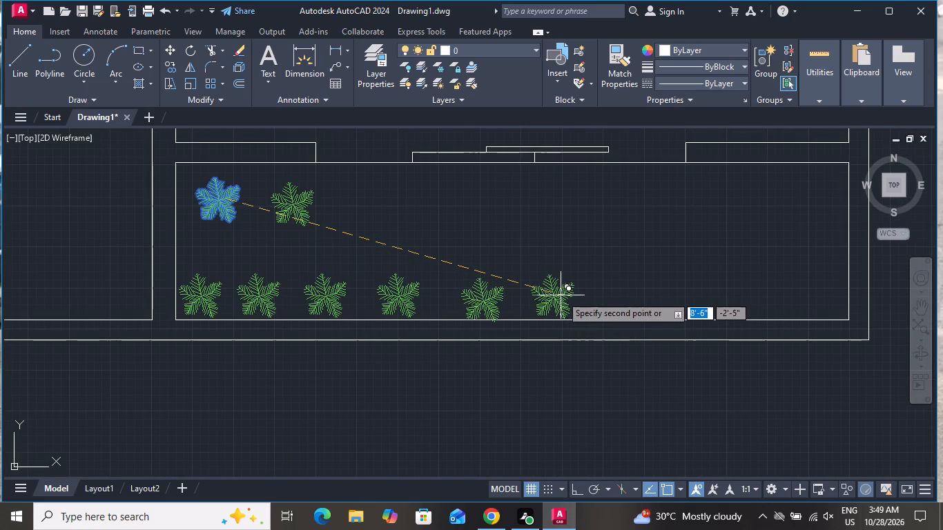
left_click(623, 288)
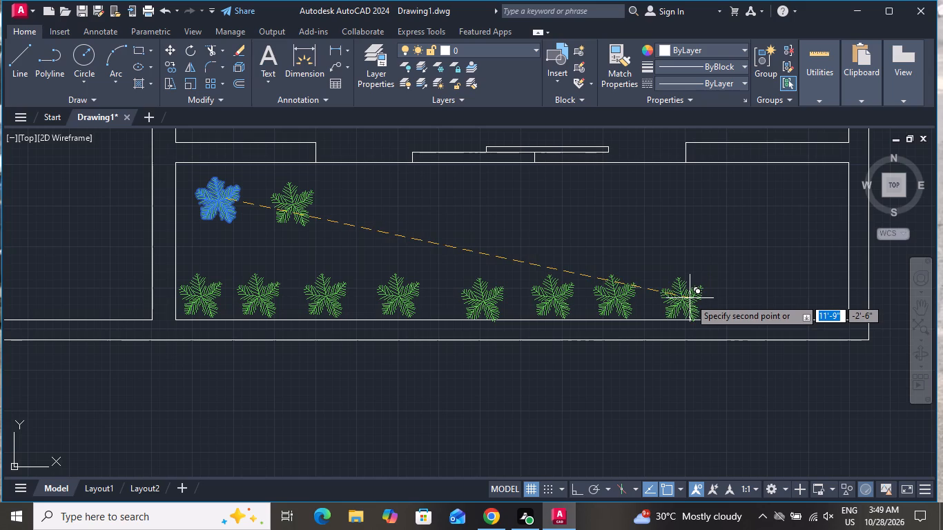
left_click(690, 298)
left_click(756, 296)
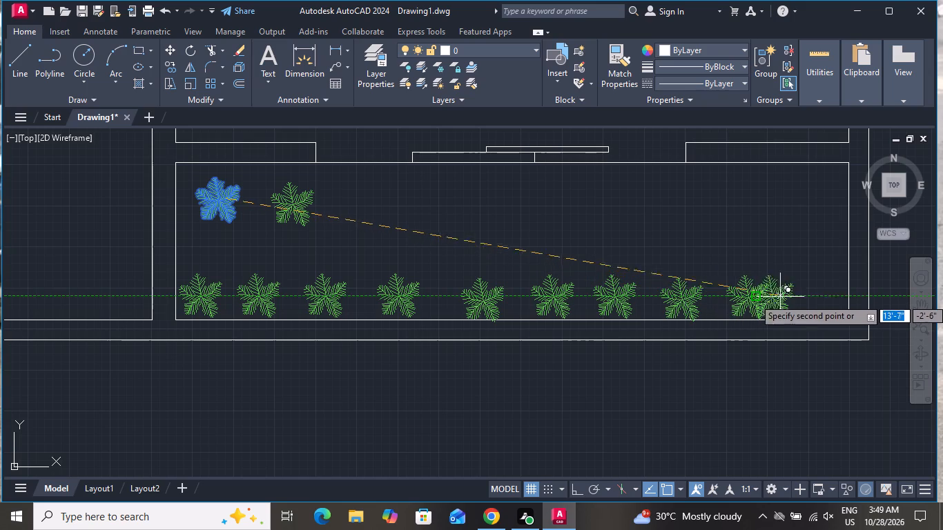
left_click(828, 300)
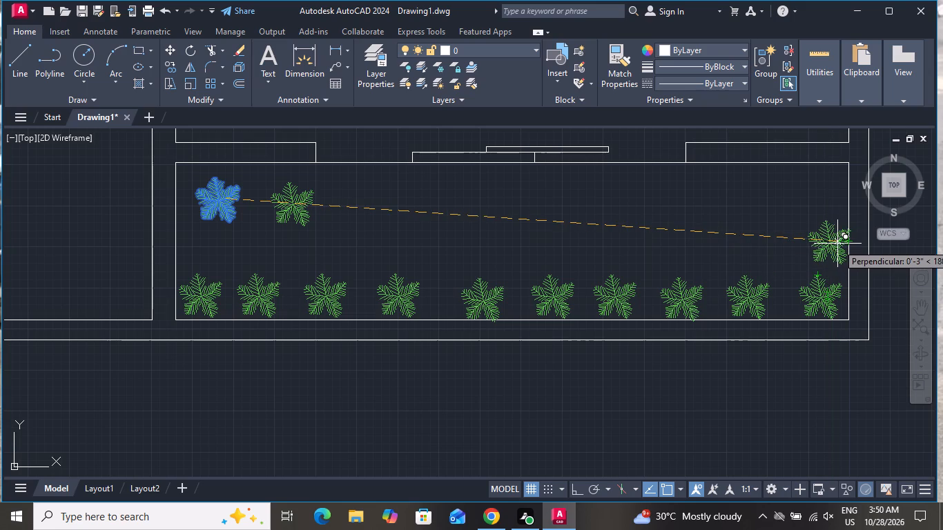
Place one more copy directly above the last plant of the row, beside the right wall, and finish copying.
left_click(832, 245)
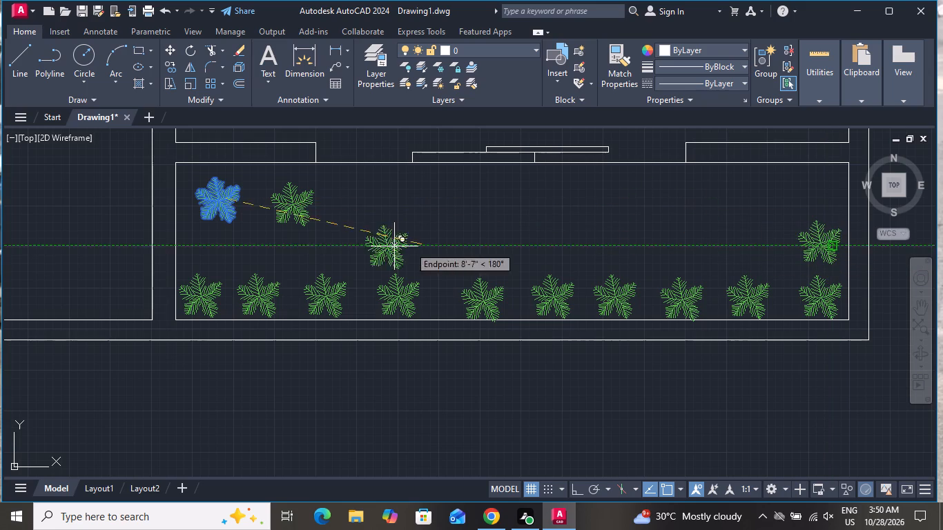
right_click(284, 234)
left_click(307, 252)
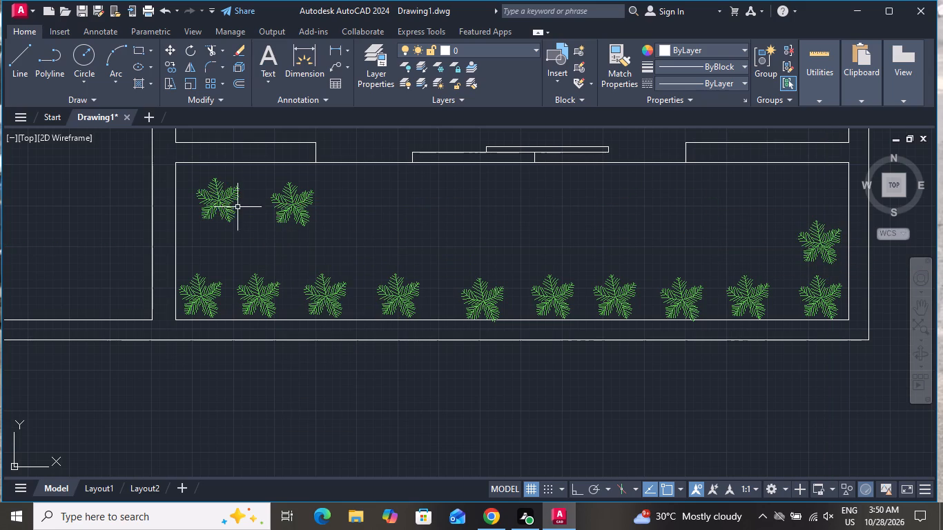
Move the upper-left small plant closer into the narrow room's upper-left corner, above the first plant of the bottom row.
left_click(227, 195)
left_click(167, 55)
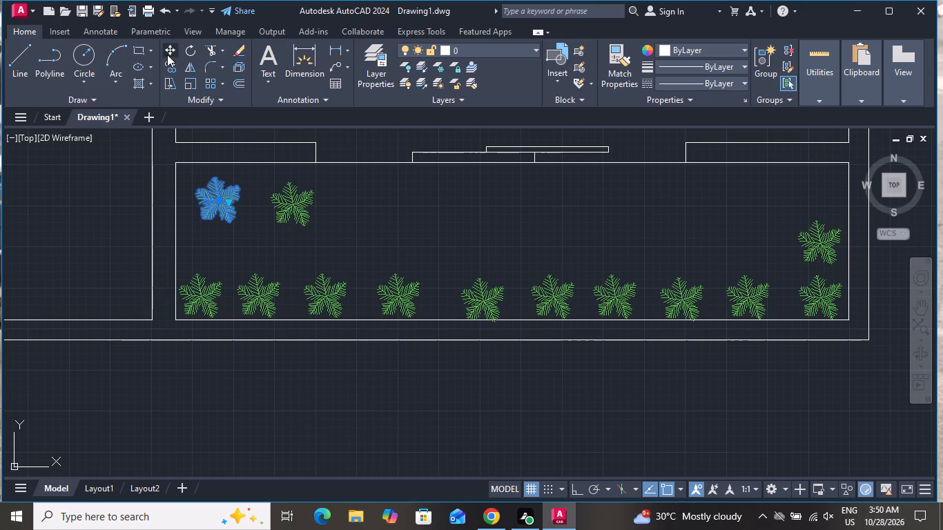
left_click(220, 202)
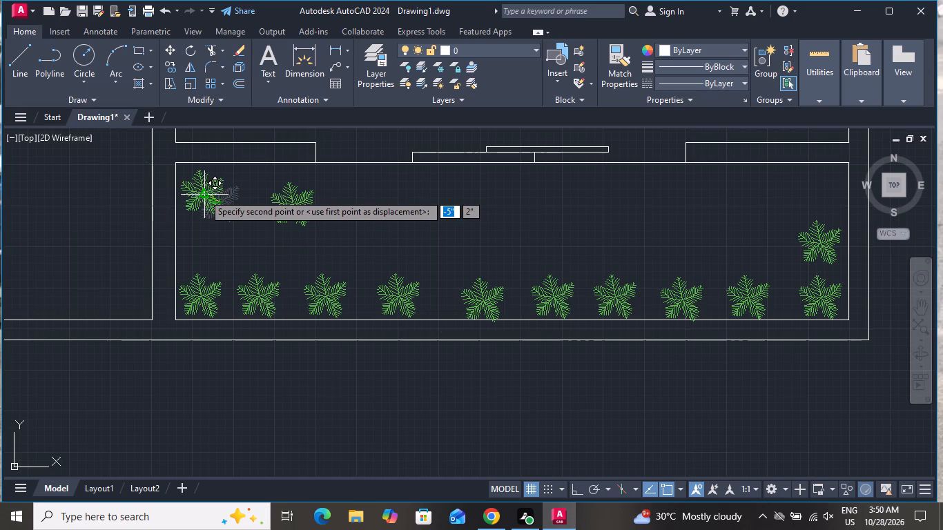
left_click(201, 192)
Move the second upper plant left and up, in line with the corner plant and above the bottom row's second plant.
left_click(293, 202)
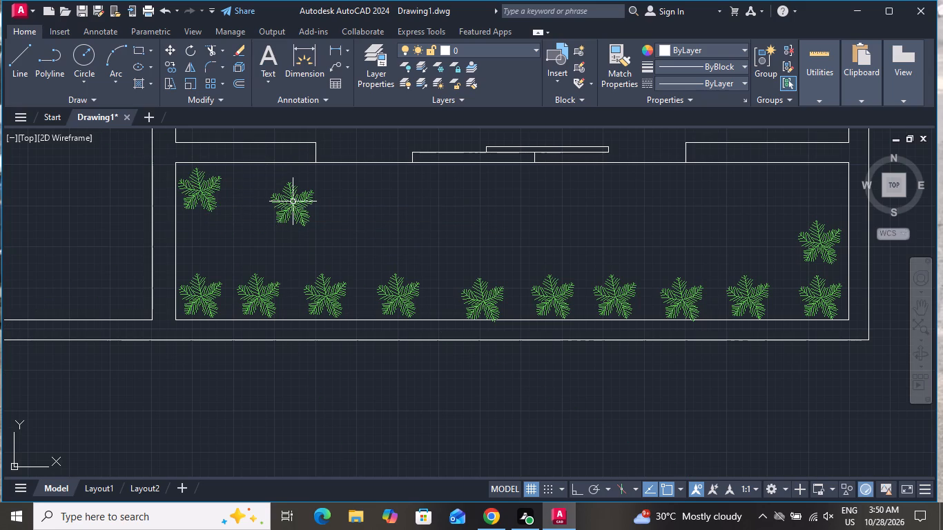
left_click(168, 44)
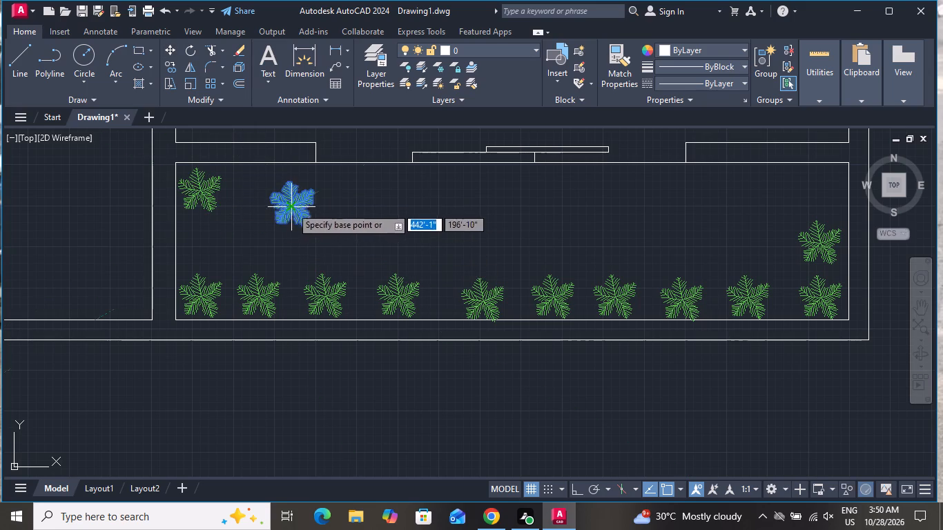
left_click(296, 207)
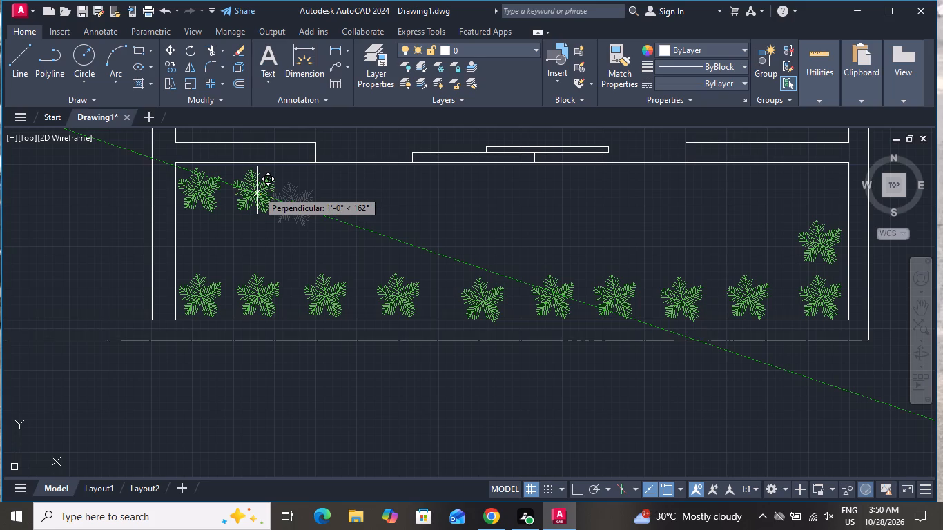
left_click(257, 190)
Review the plant arrangement in the narrow room and the adjoining large room within the floor plan.
scroll(334, 226, "down", 1)
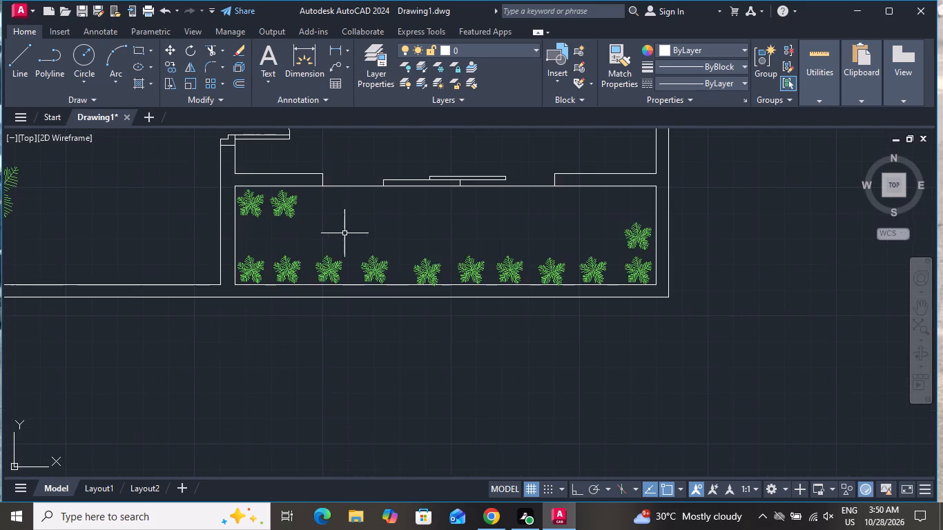
scroll(351, 233, "down", 1)
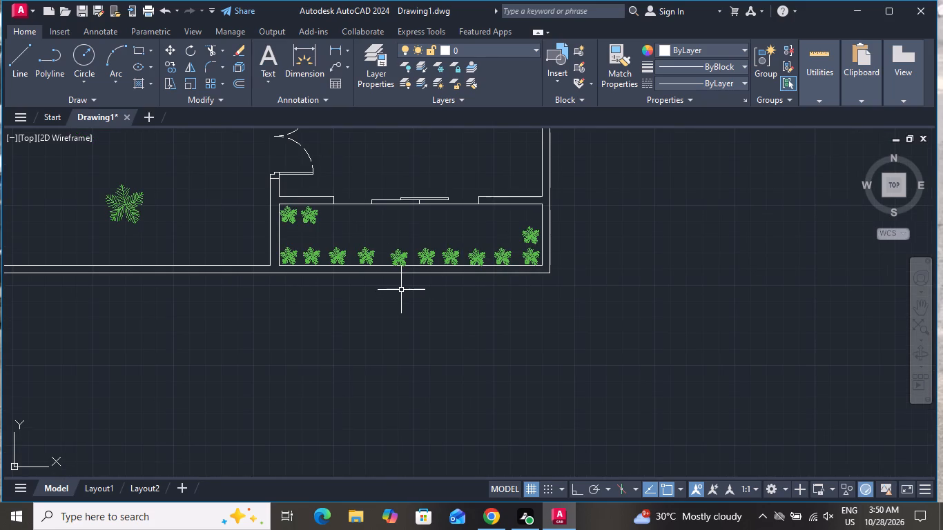
scroll(407, 297, "down", 1)
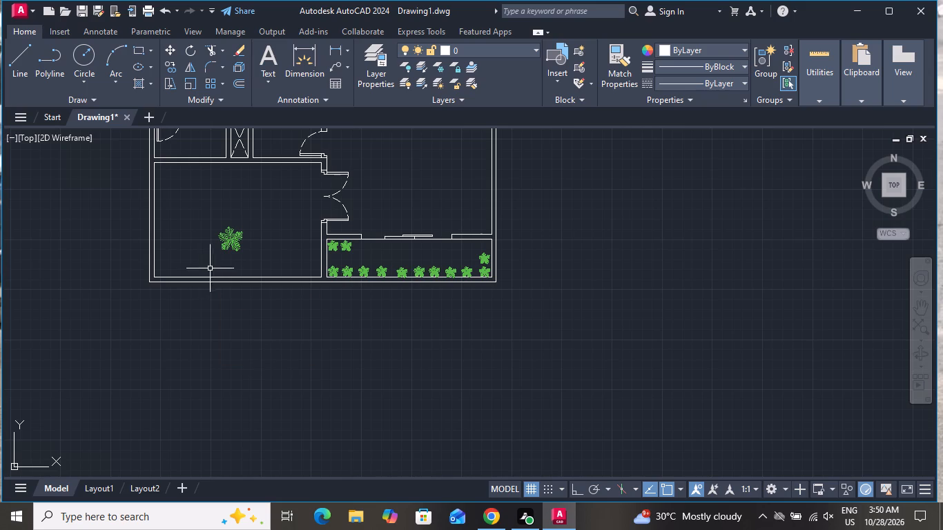
scroll(229, 248, "up", 2)
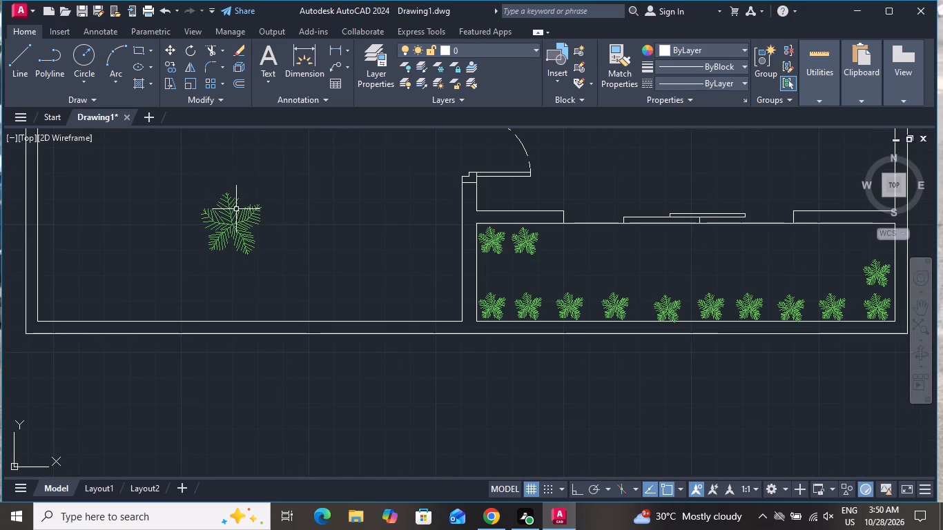
scroll(297, 227, "down", 1)
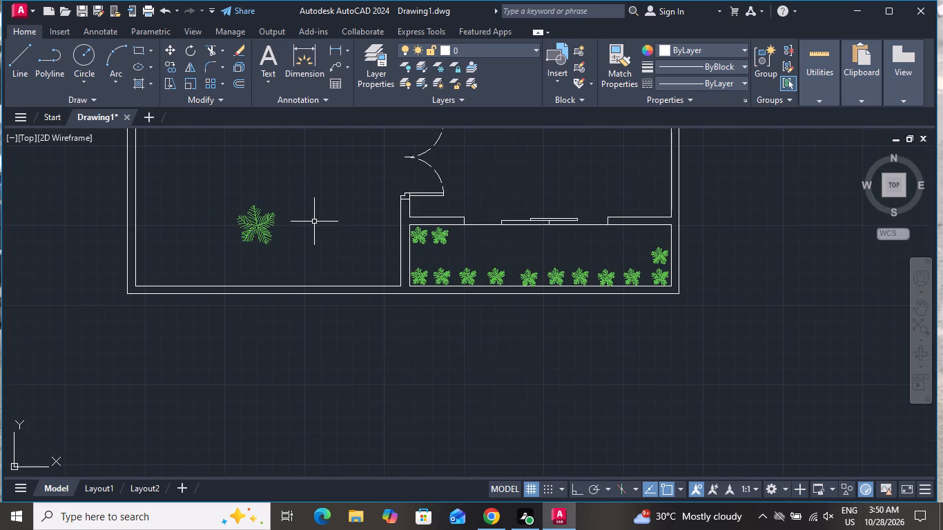
scroll(342, 233, "down", 1)
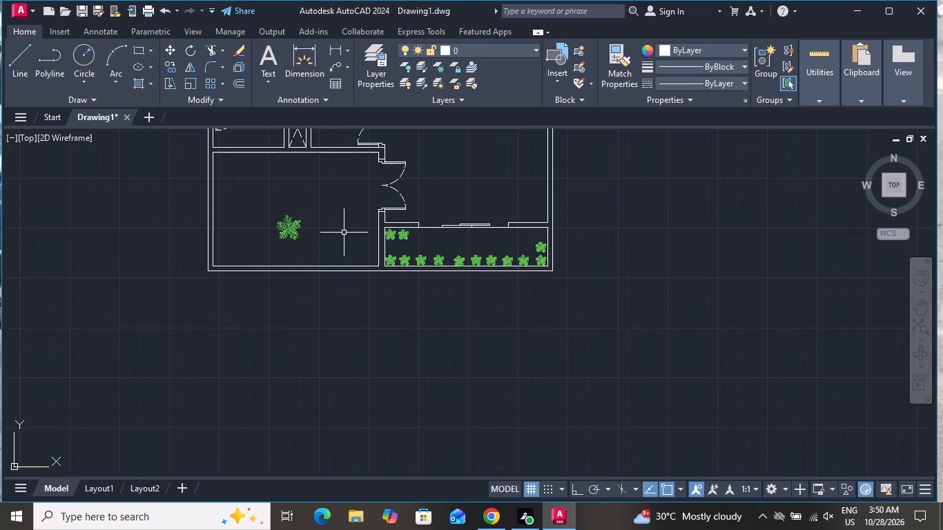
scroll(280, 228, "up", 2)
scroll(340, 260, "down", 1)
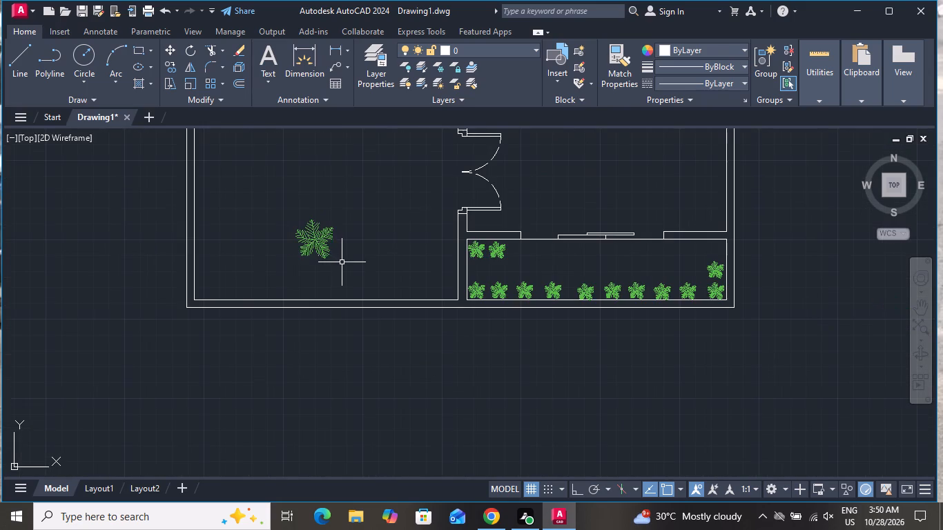
scroll(342, 263, "down", 1)
scroll(526, 303, "down", 1)
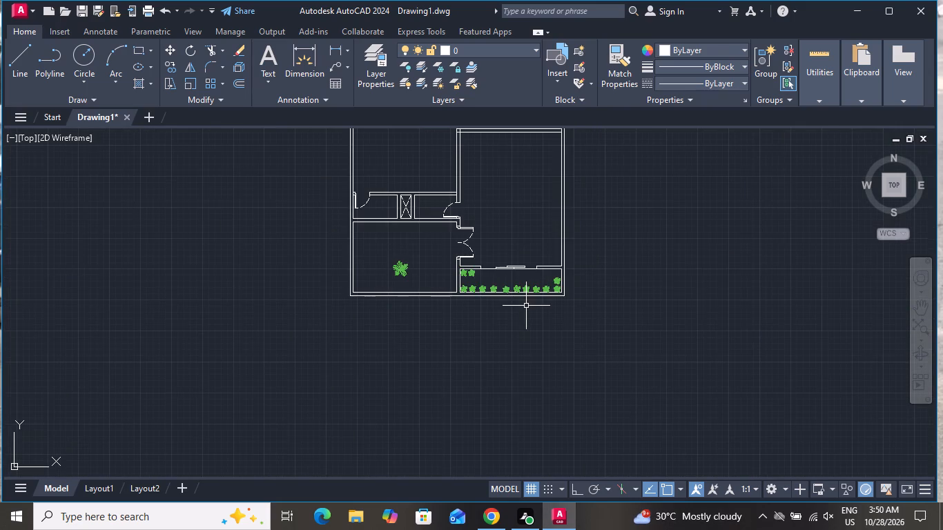
Copy the small plant beside the narrow room's right wall straight up into the room's upper-right corner, and finish copying.
scroll(526, 304, "down", 1)
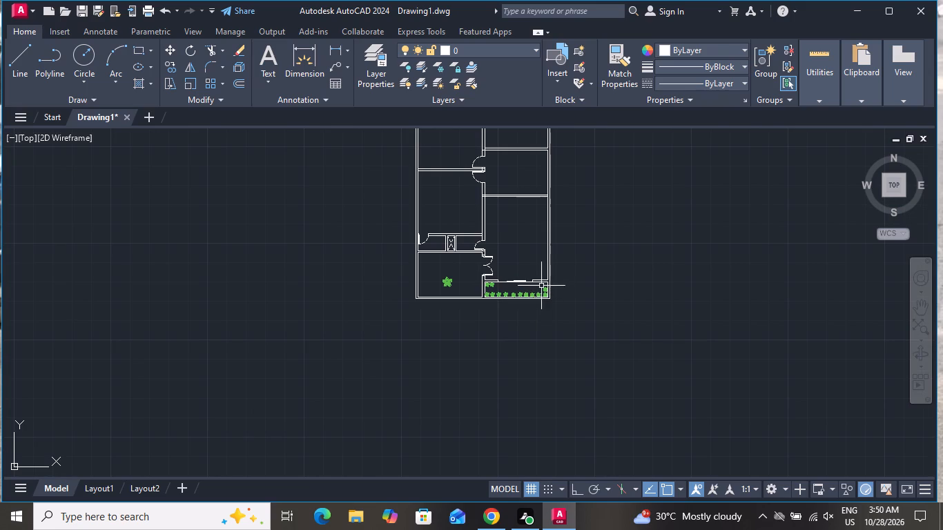
scroll(541, 286, "up", 2)
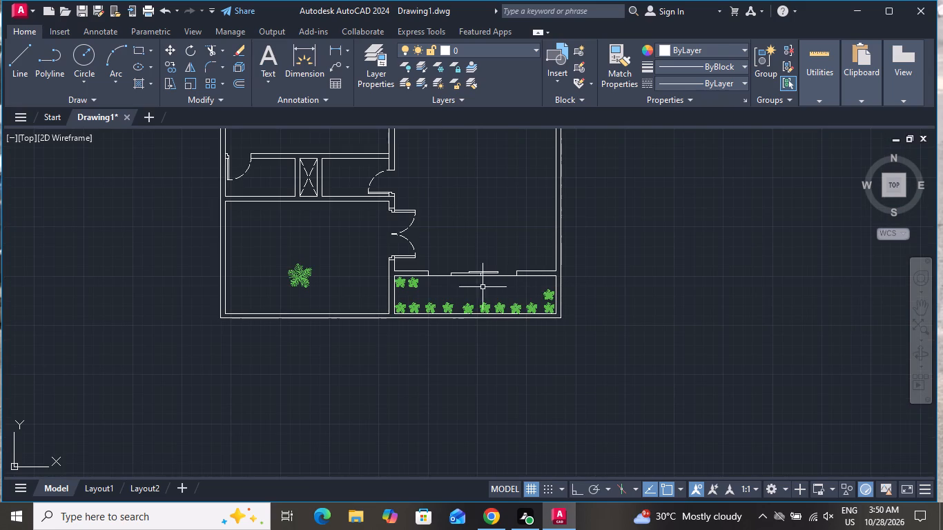
scroll(550, 293, "up", 3)
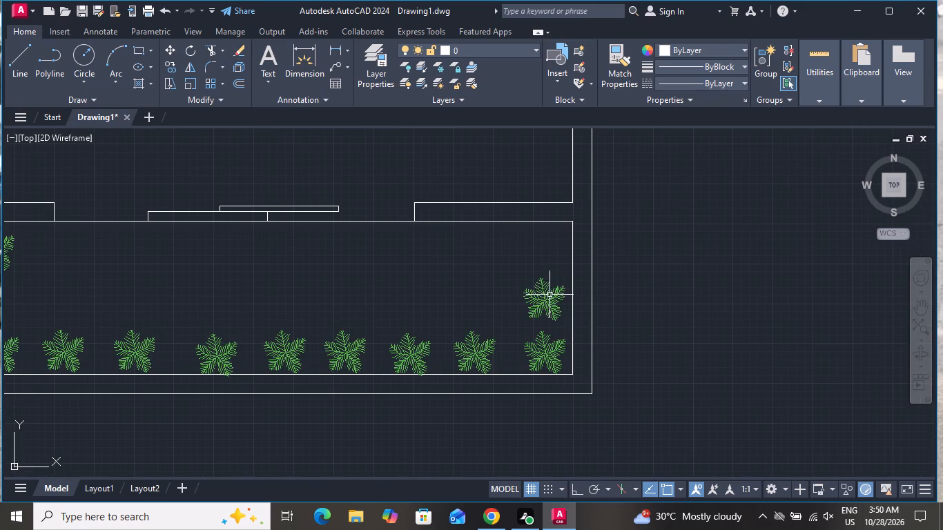
left_click(547, 300)
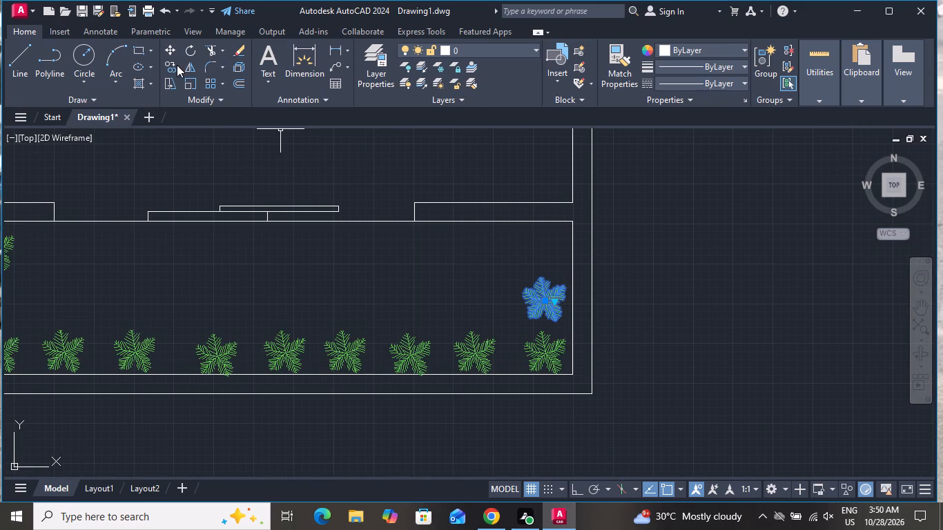
left_click(173, 64)
left_click(541, 302)
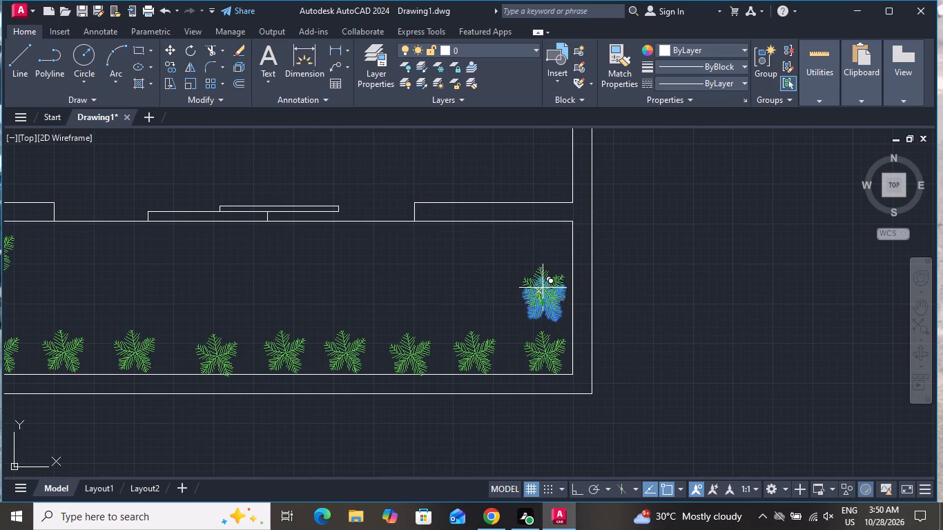
left_click(541, 254)
scroll(434, 246, "down", 1)
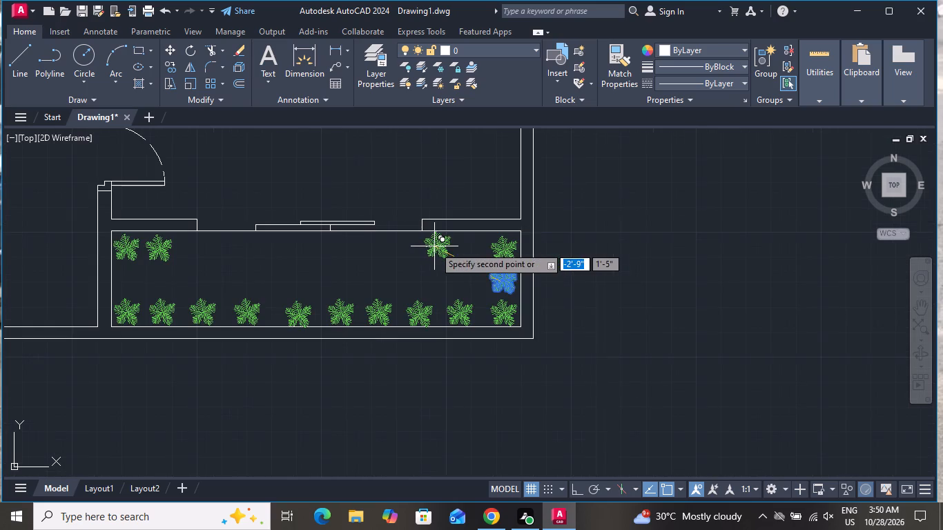
right_click(429, 253)
left_click(447, 275)
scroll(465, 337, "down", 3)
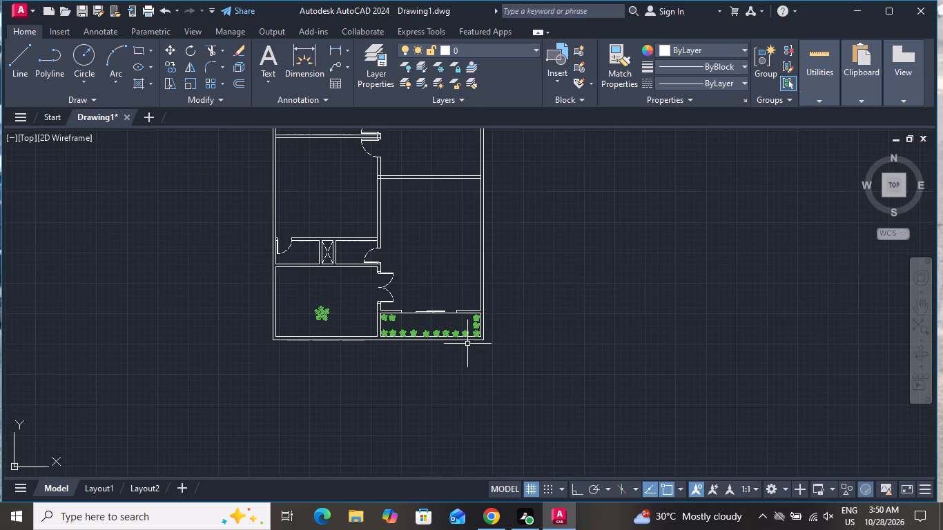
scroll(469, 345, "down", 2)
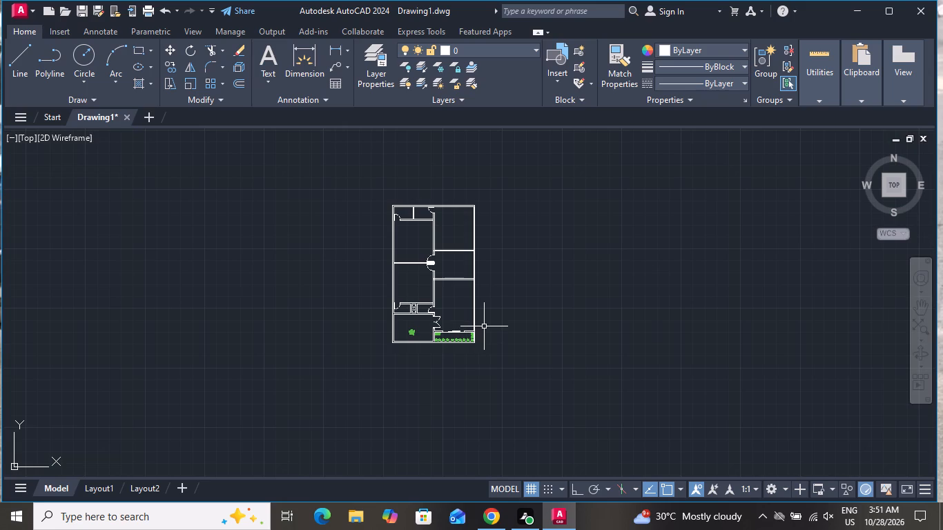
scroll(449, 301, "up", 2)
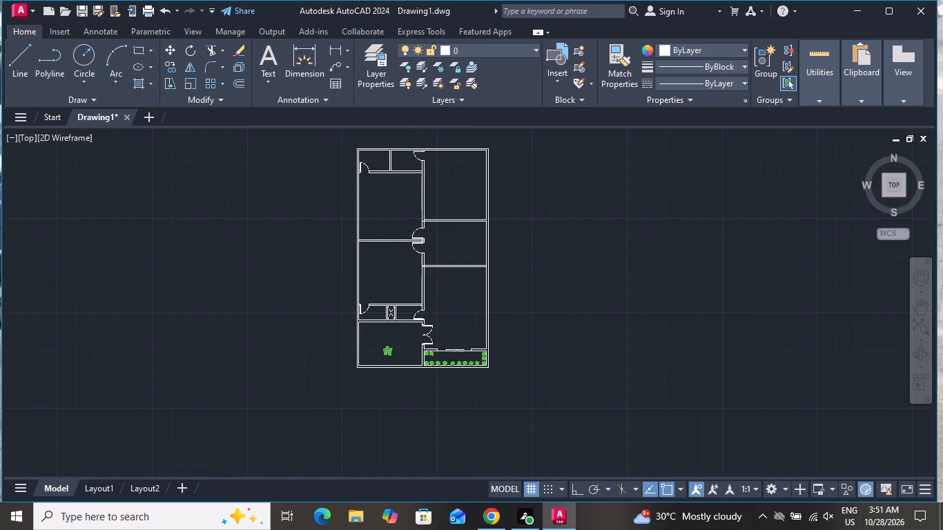
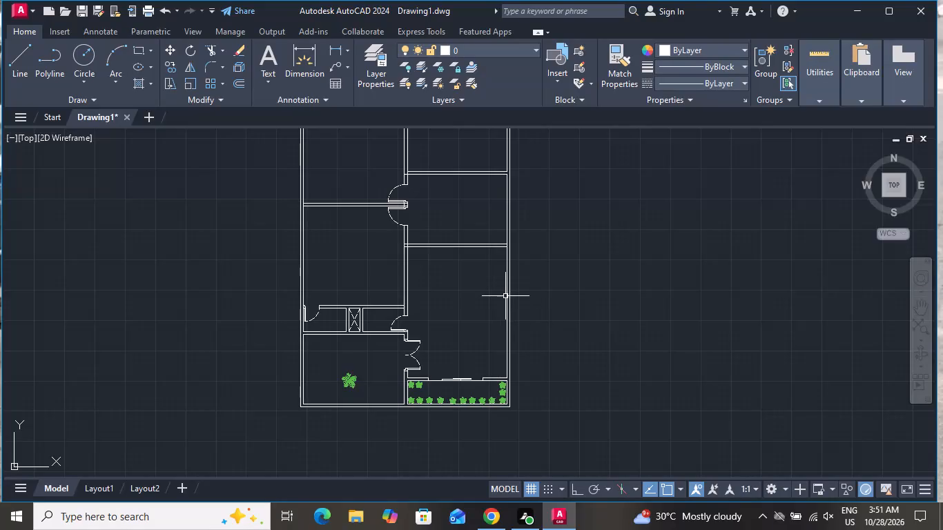
Delete the lower double-line partition wall that crosses the right-hand side of the floor plan.
scroll(505, 295, "down", 1)
left_click(473, 274)
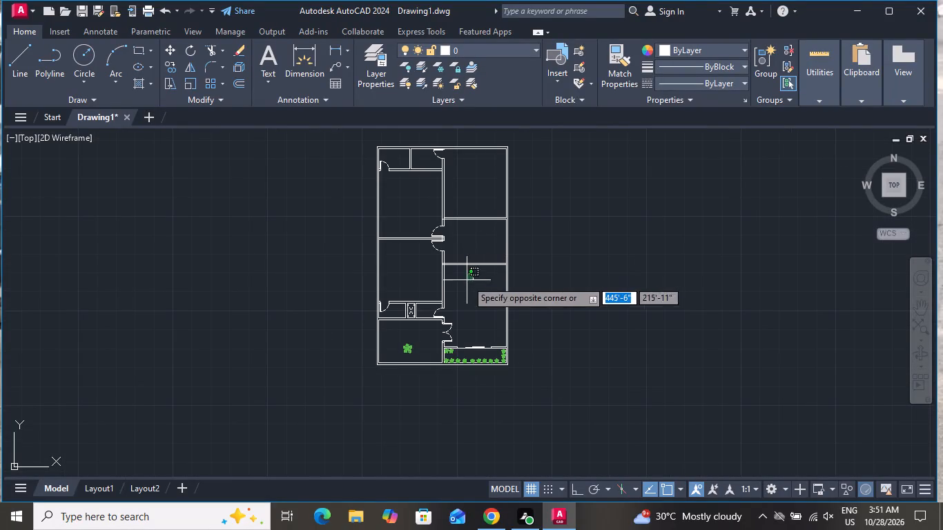
double_click(477, 254)
left_click(458, 280)
double_click(475, 253)
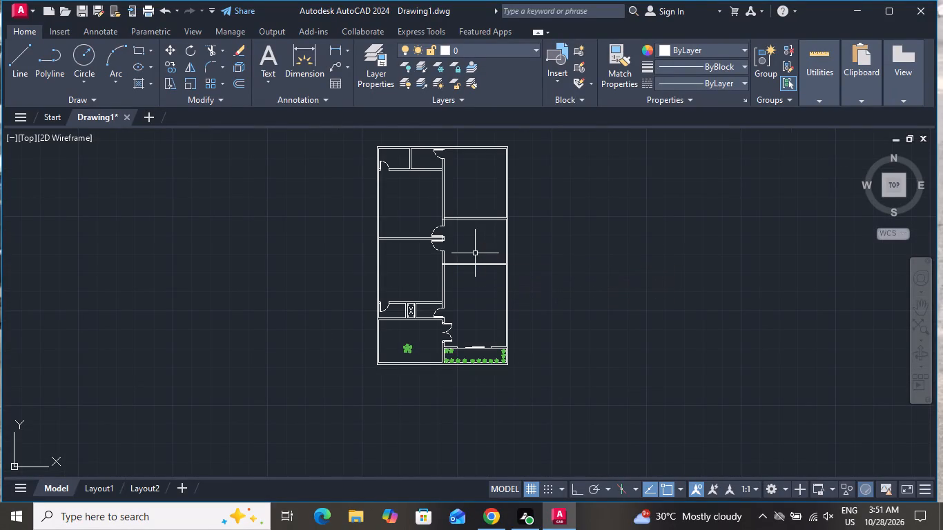
left_click(466, 281)
key("Delete")
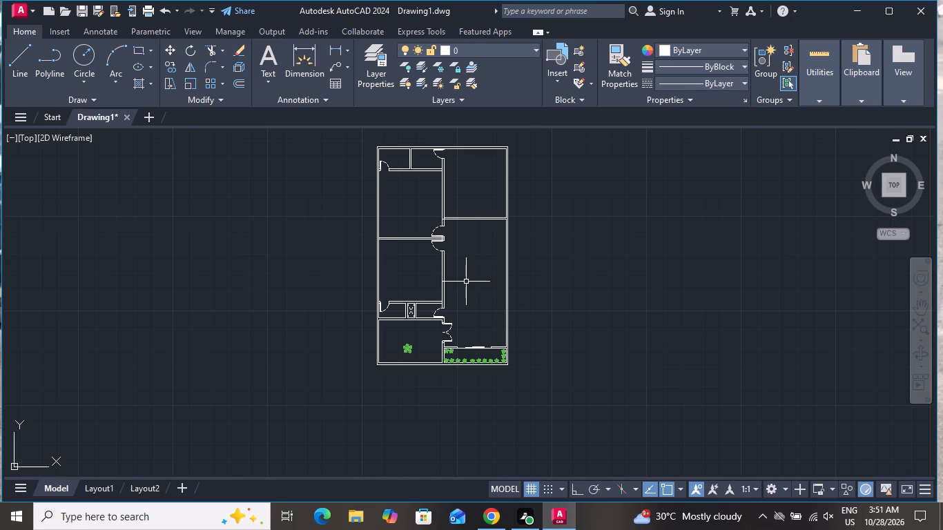
Offset the remaining right-hand partition's lower line 7'5" downward, then offset the new line 6" down to form a wall.
type("O T")
key("space")
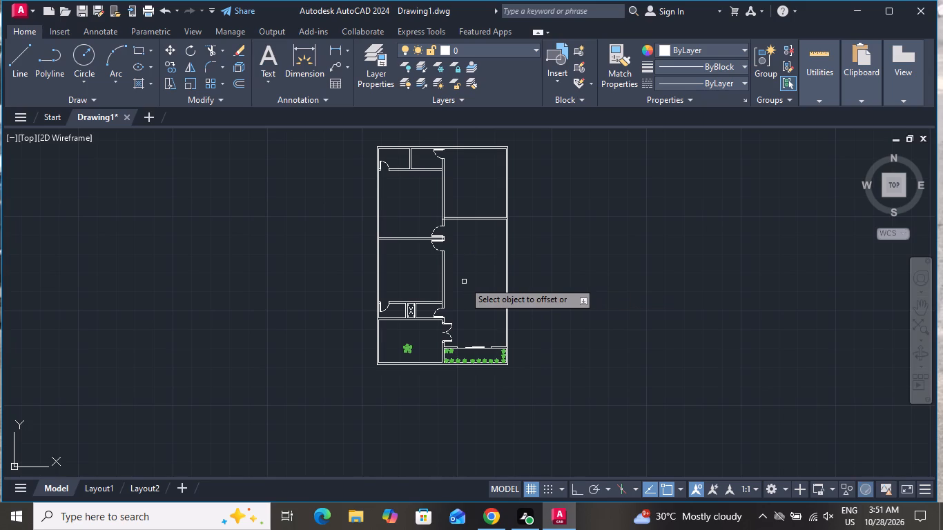
scroll(471, 249, "up", 2)
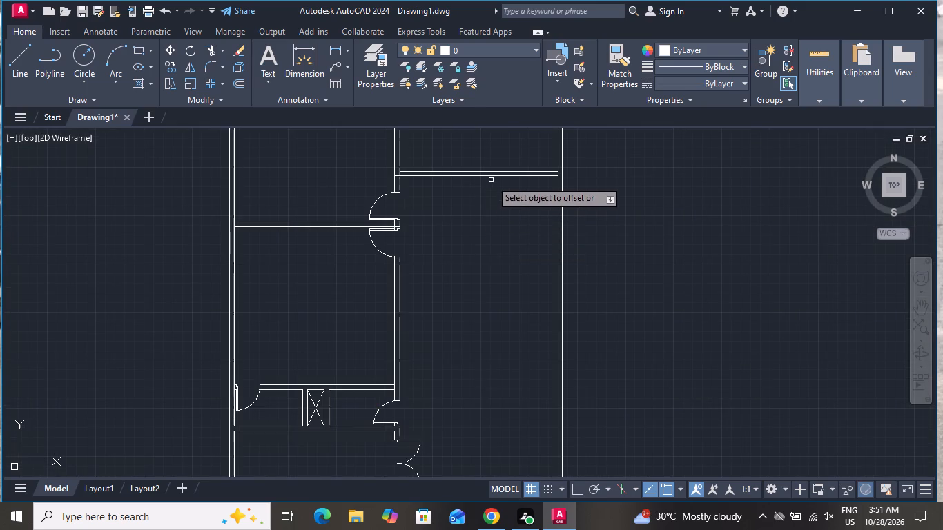
left_click(493, 175)
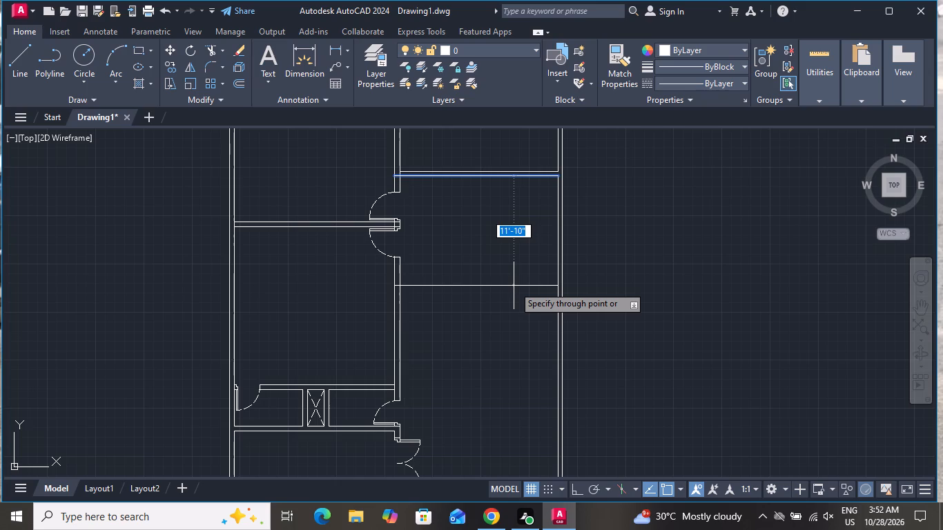
type("7'")
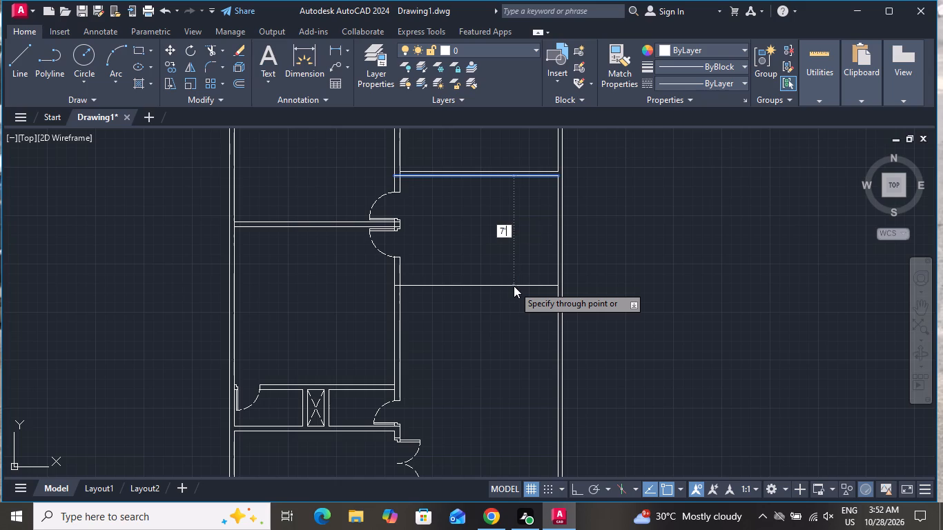
key("5")
key("shift+quotedbl")
key("Return")
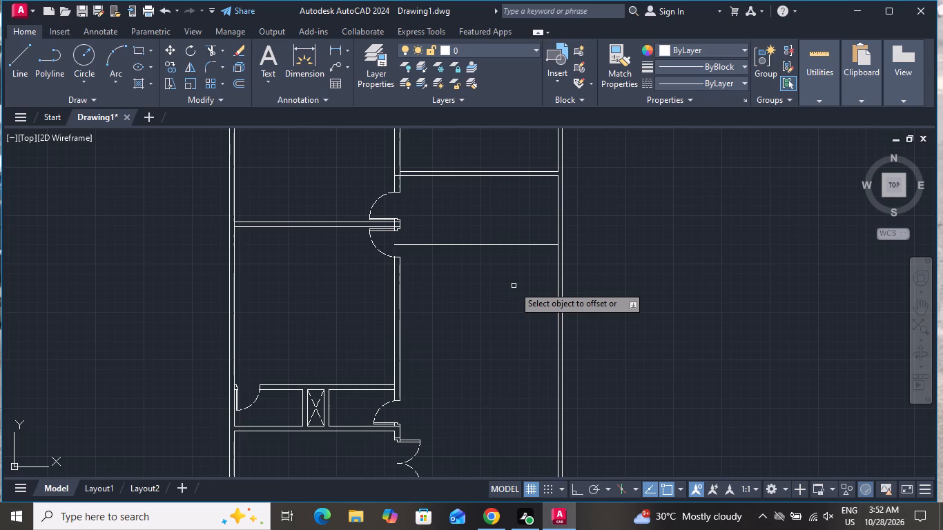
left_click(504, 244)
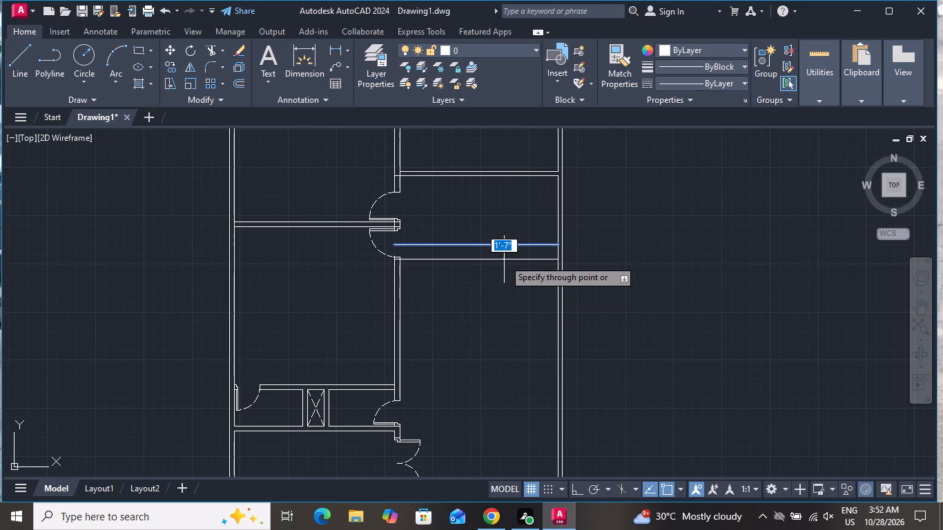
key("6")
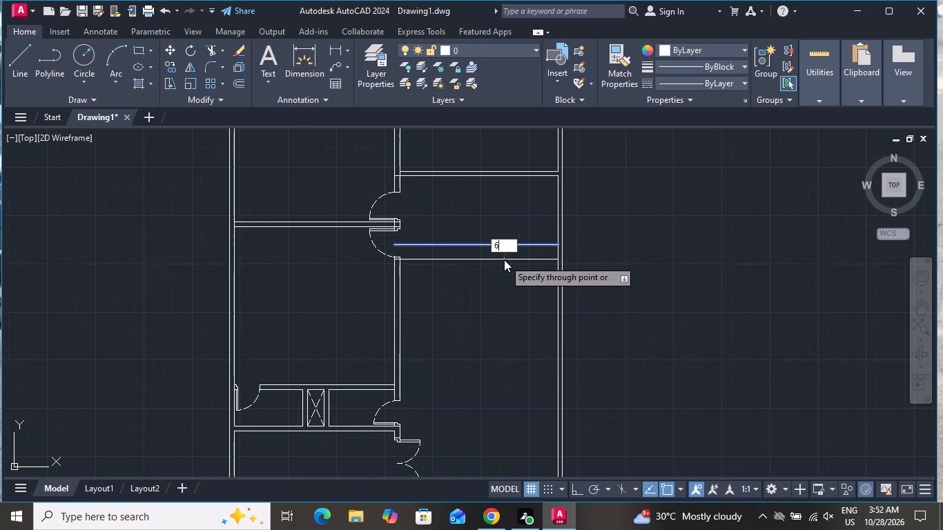
key("shift+quotedbl")
key("Return")
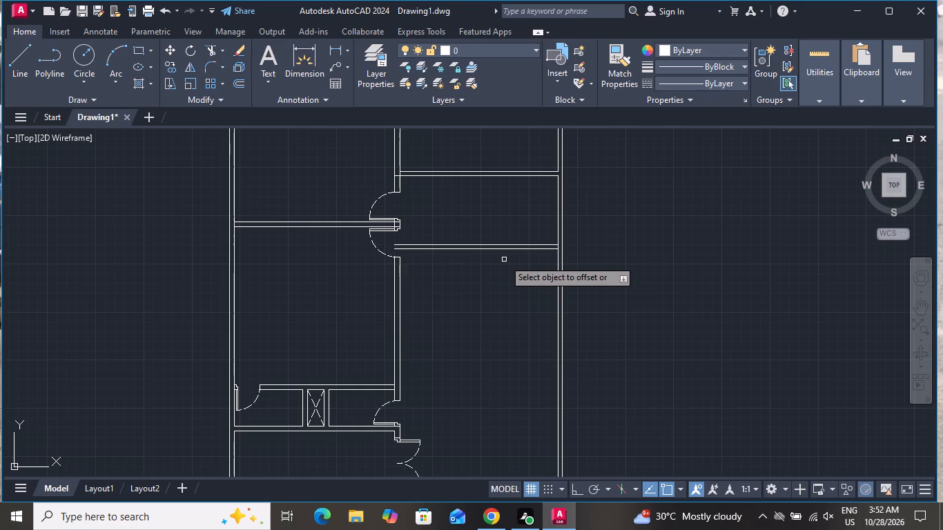
Offset the right exterior wall's inner line 4'8" into the room, then offset that line 6" further left for wall thickness.
left_click(557, 206)
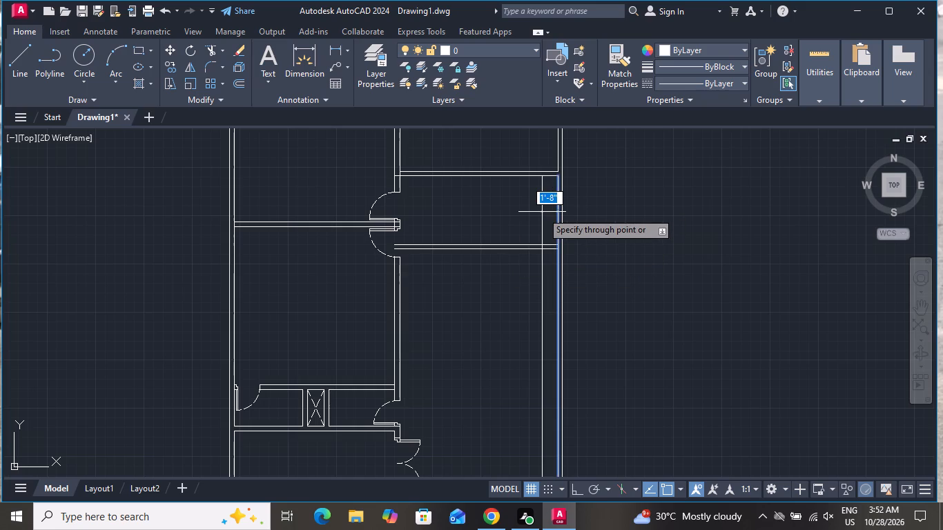
key("4")
type("'8")
key("shift+quotedbl")
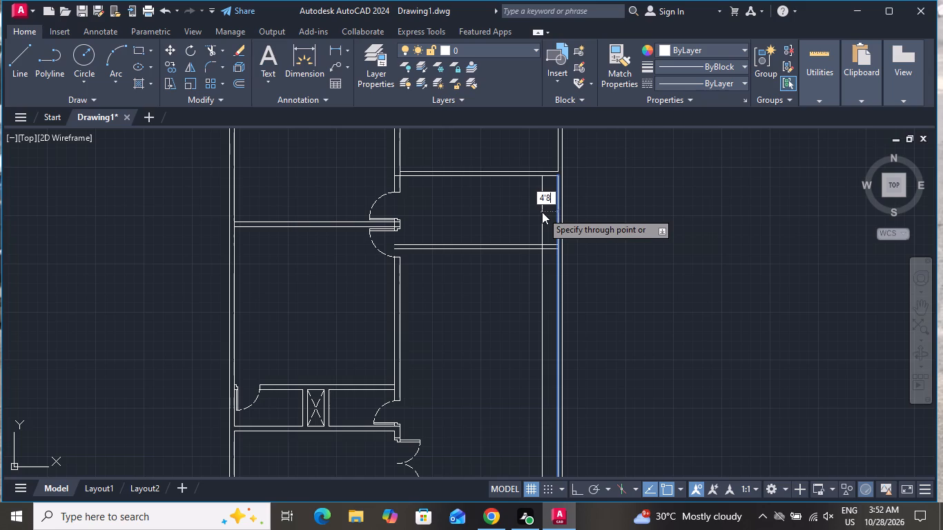
key("Return")
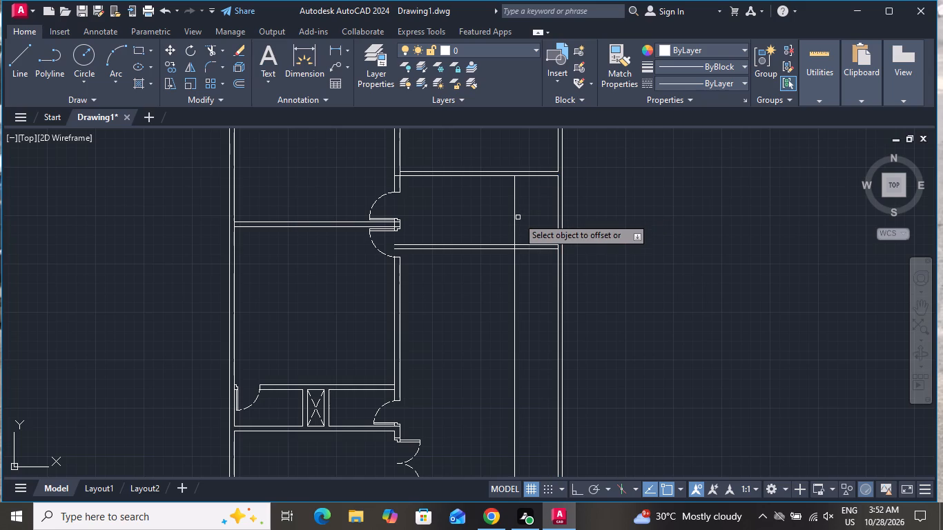
left_click(514, 219)
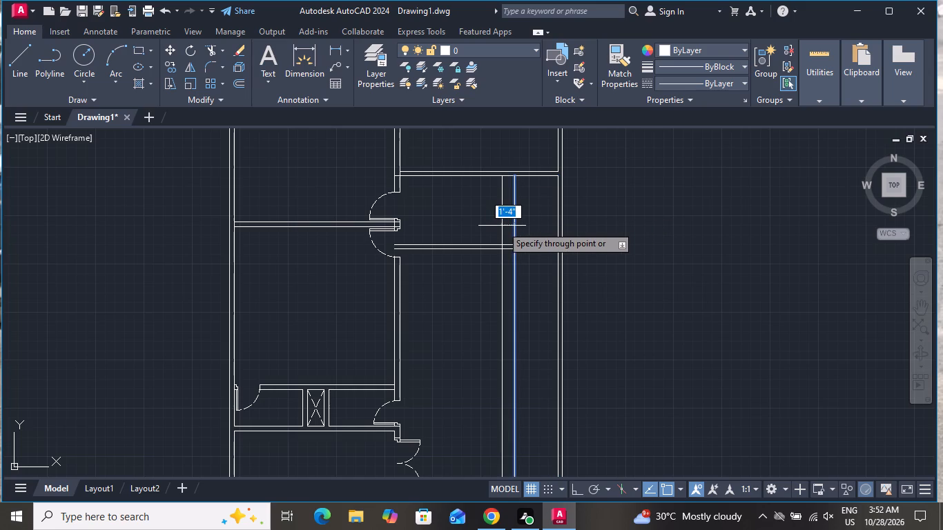
key("6")
key("shift+quotedbl")
key("Return")
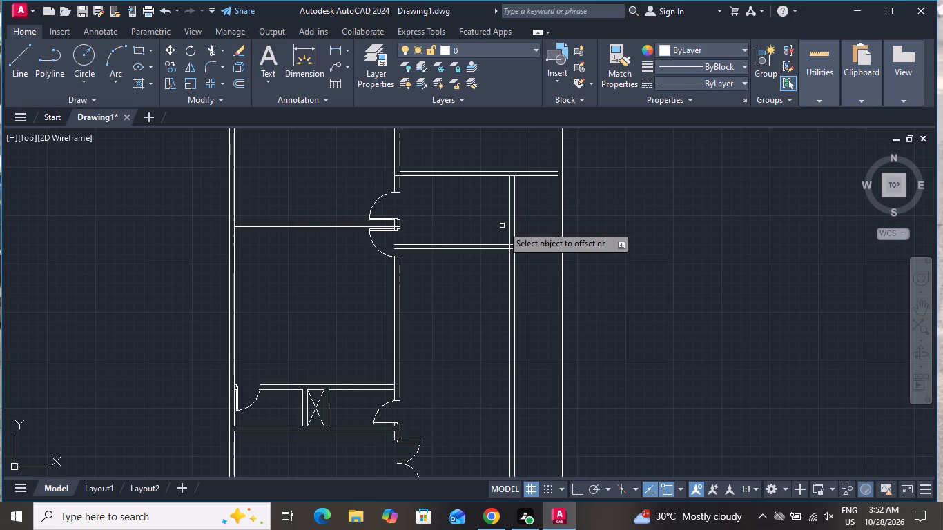
Offset the new vertical wall's left line 5' to the left, add a 6" offset beyond it, and end the Offset command.
scroll(509, 210, "up", 1)
left_click(509, 210)
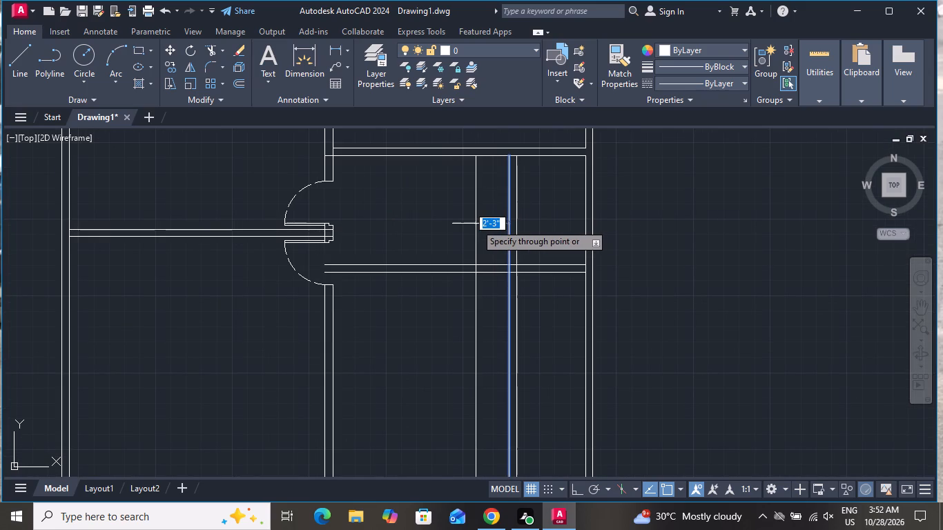
type("5'")
key("Return")
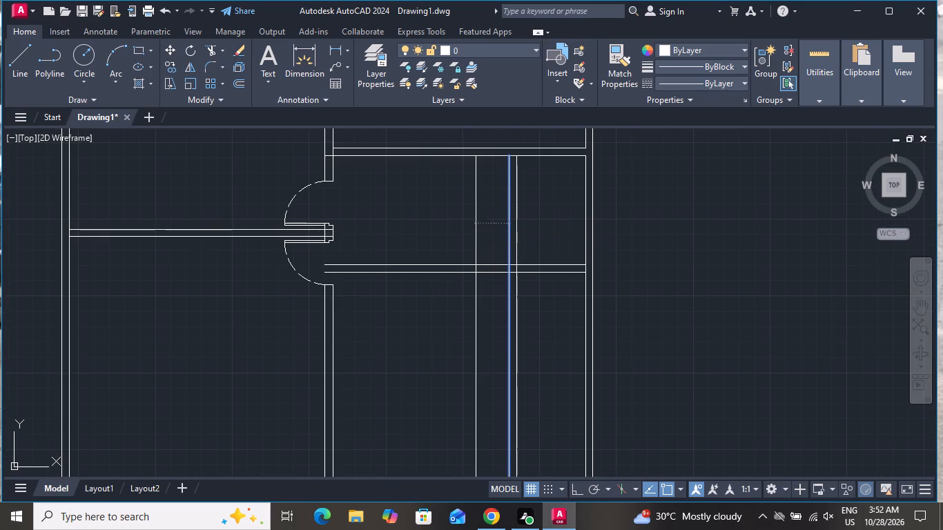
left_click(432, 235)
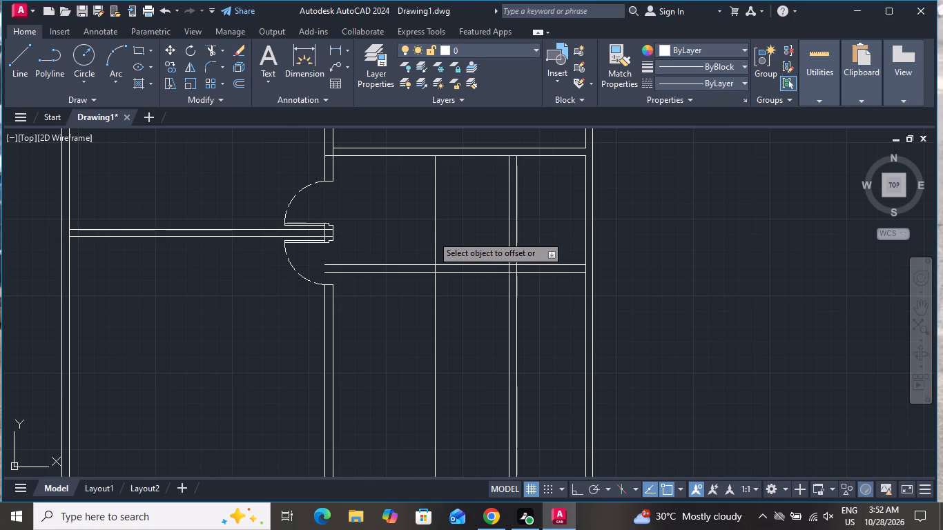
left_click(434, 237)
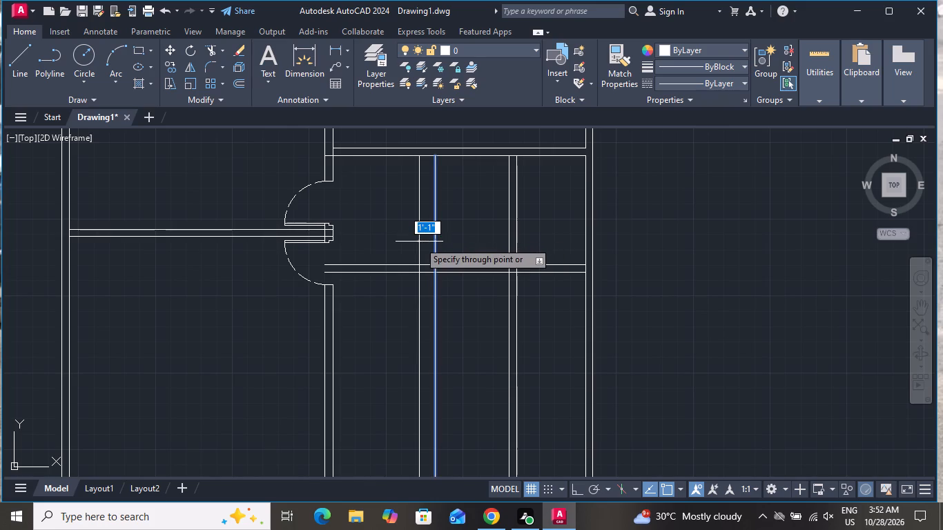
type("6\"")
key("Return")
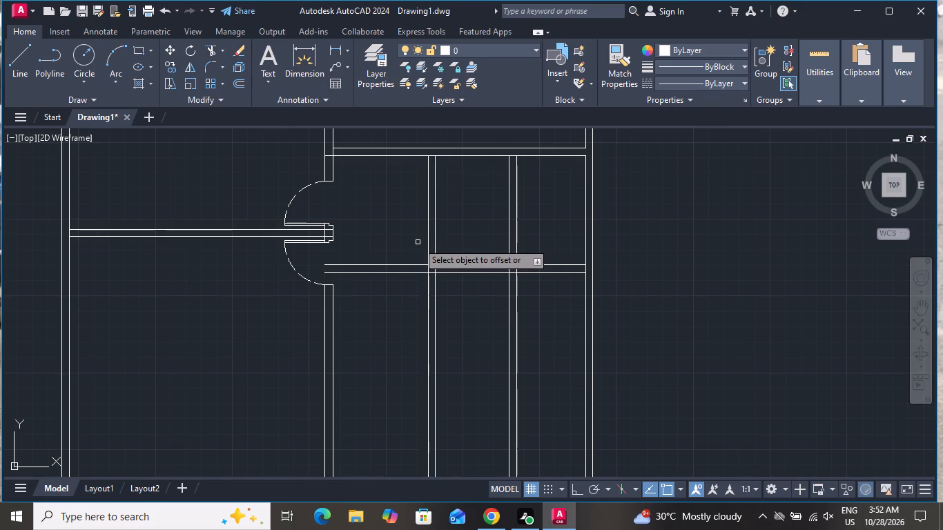
right_click(417, 242)
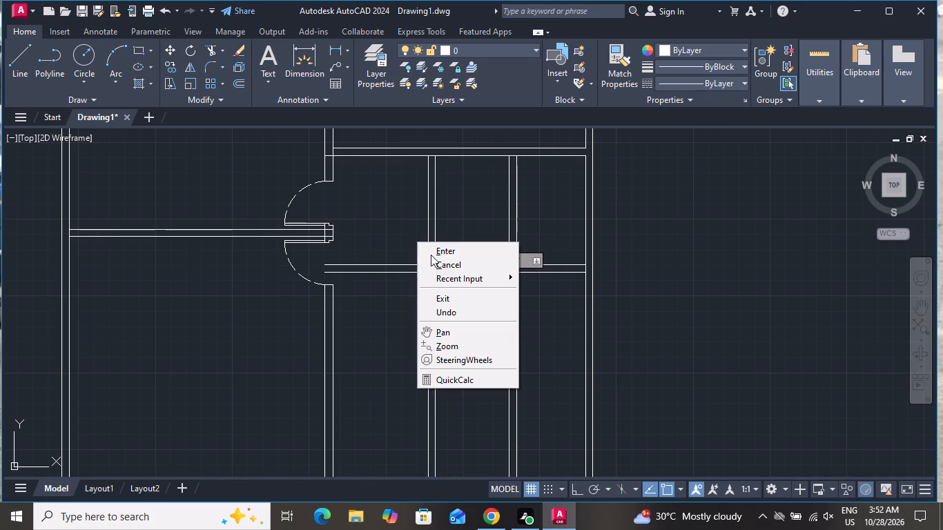
left_click(437, 264)
Trim the new horizontal wall left of the outer vertical wall and both vertical walls below the horizontal wall, leaving two small rooms.
left_click(210, 48)
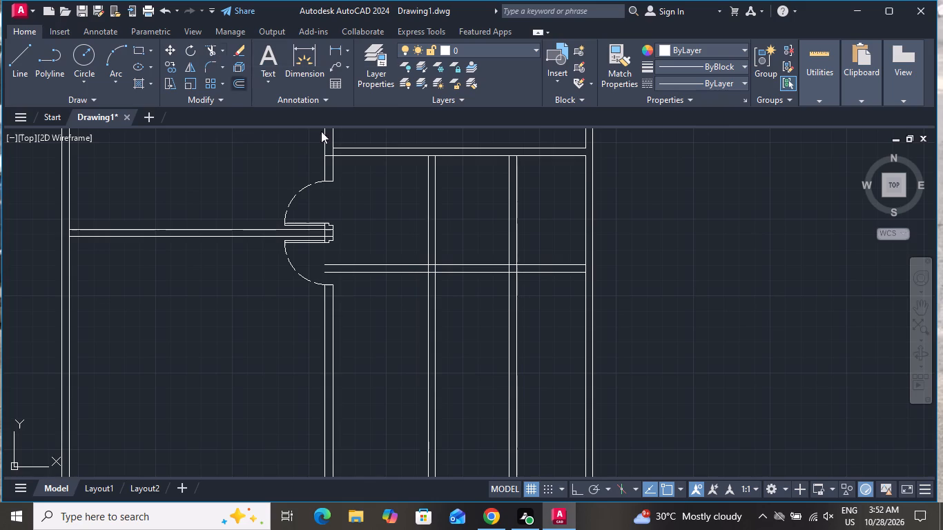
left_click(391, 248)
left_click(394, 310)
left_click(420, 326)
left_click(568, 328)
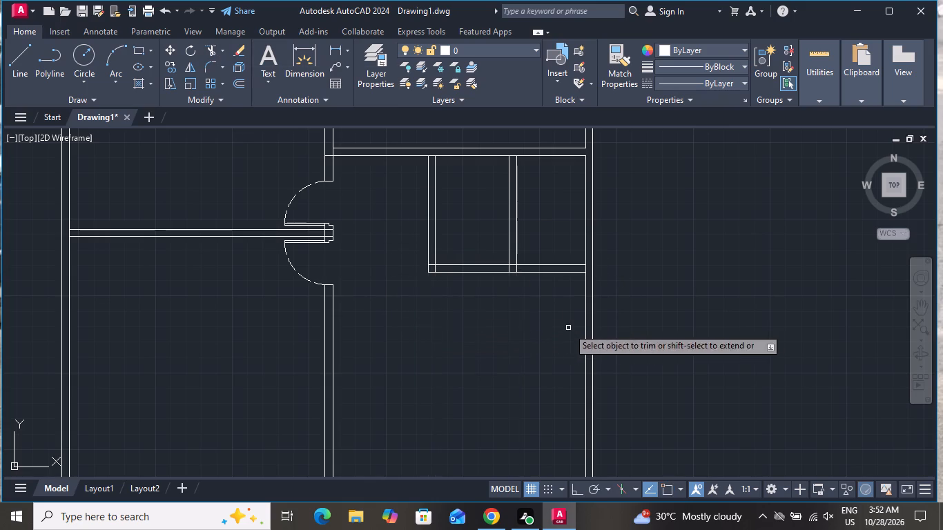
scroll(500, 331, "down", 2)
right_click(565, 299)
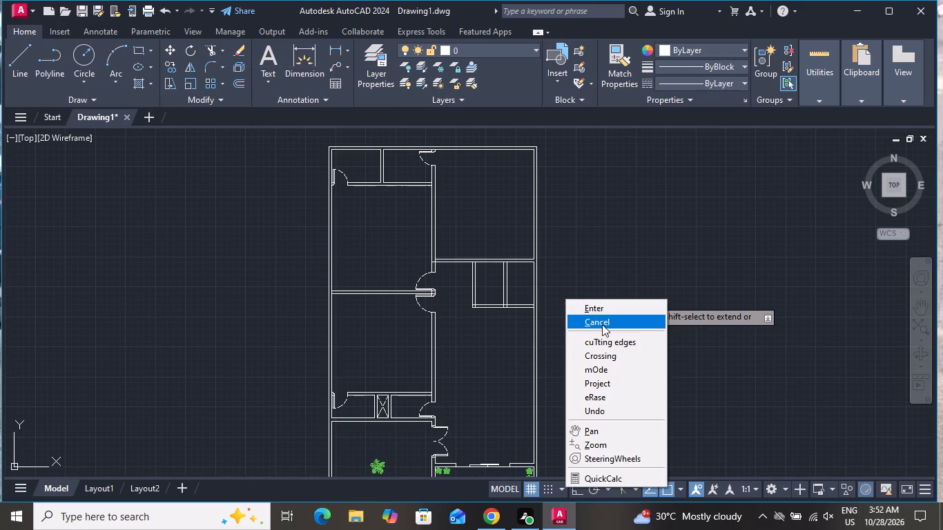
left_click(602, 324)
Offset the small rooms' bottom wall line 12' downward, then offset the new line 6" down to form another wall.
scroll(581, 302, "down", 2)
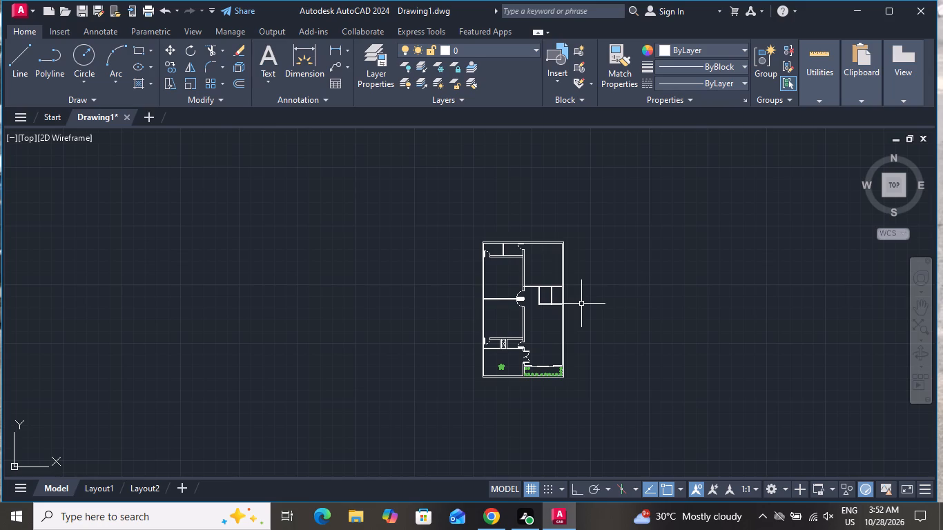
scroll(550, 317, "up", 3)
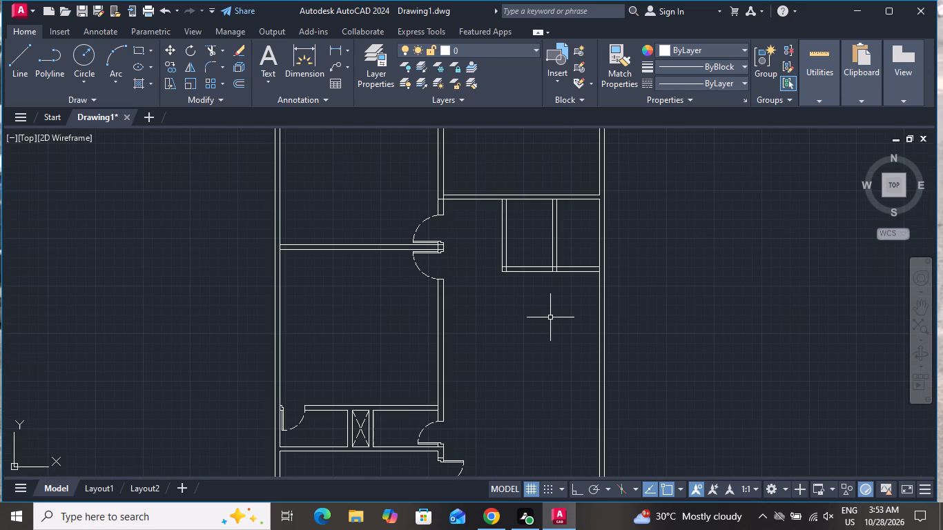
type("O T")
key("space")
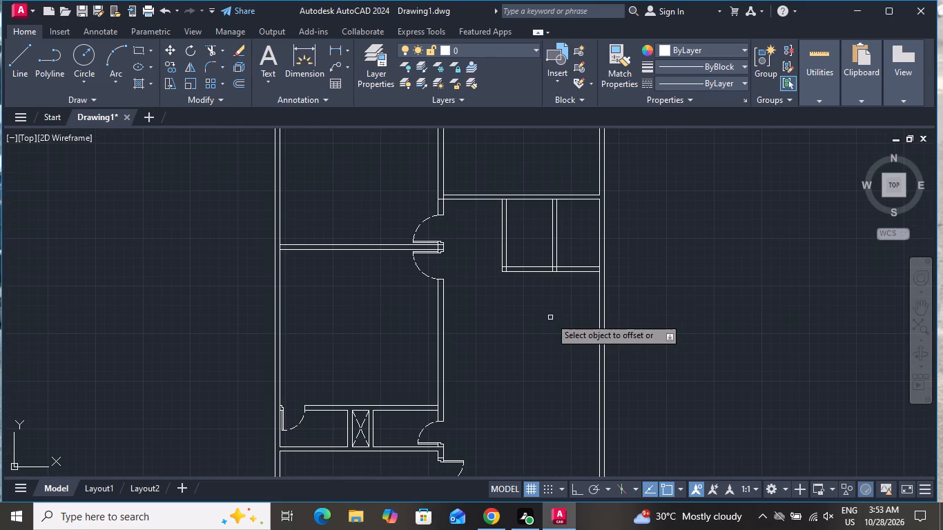
scroll(538, 305, "up", 2)
left_click(528, 222)
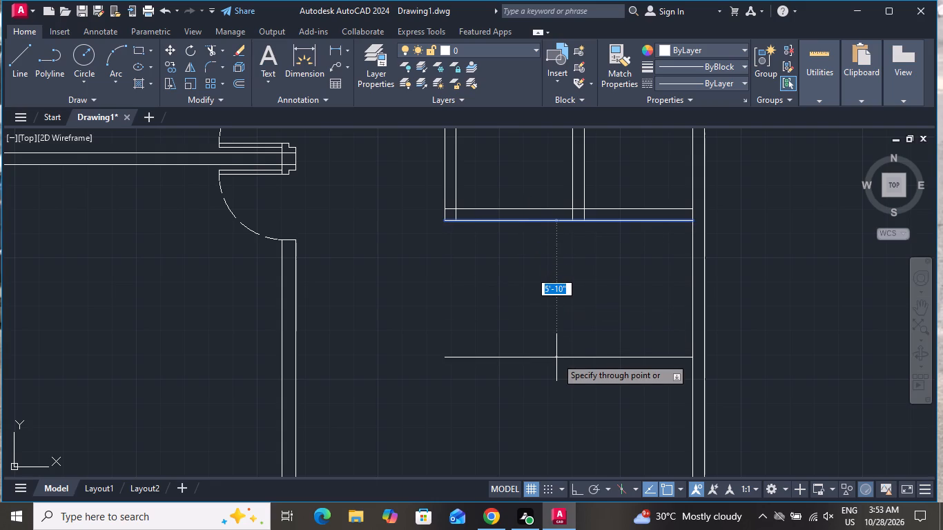
type("12")
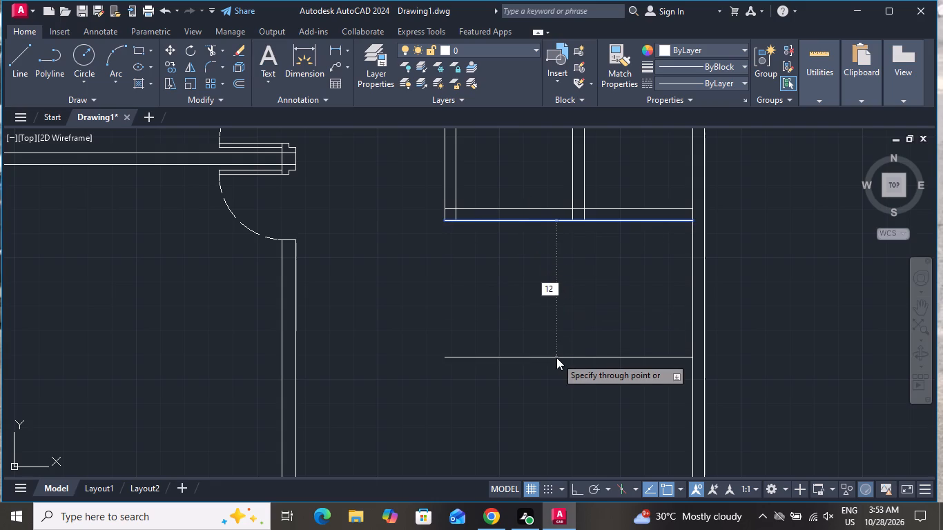
key("apostrophe")
key("Return")
scroll(553, 302, "down", 1)
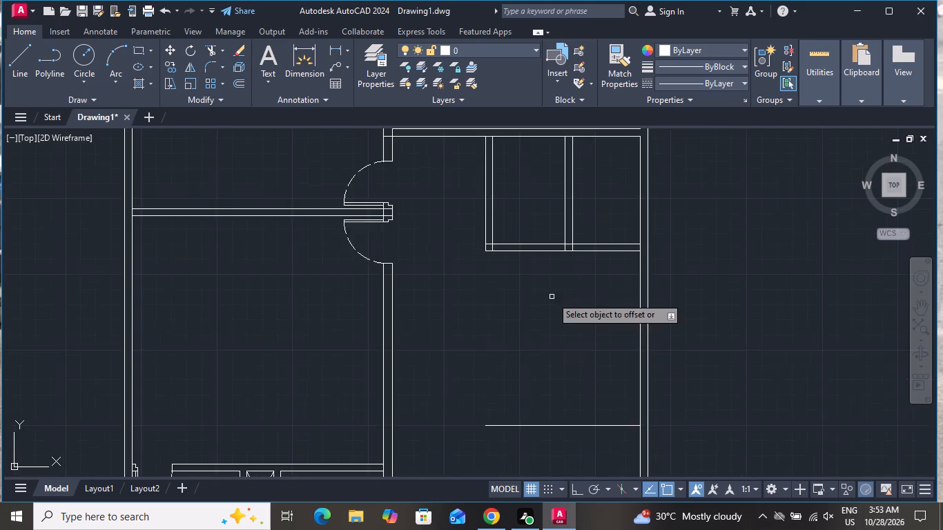
scroll(552, 297, "down", 2)
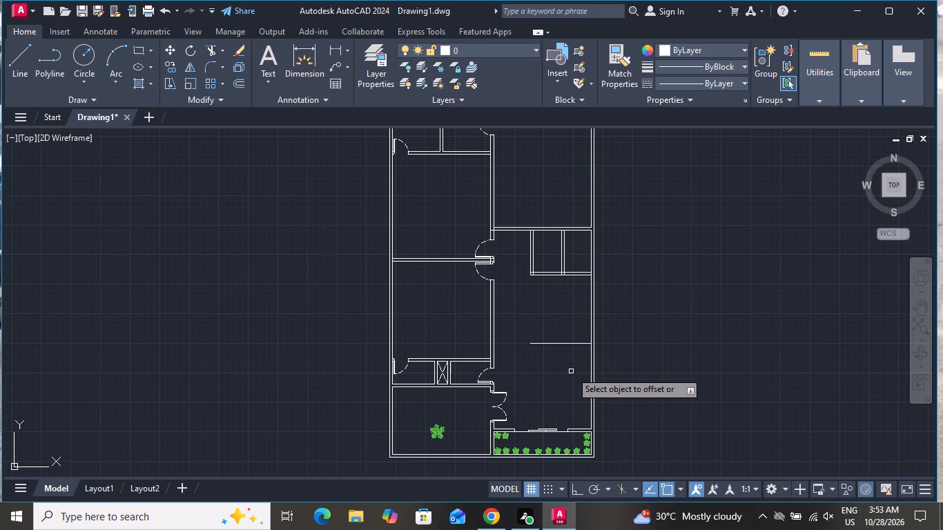
left_click(530, 342)
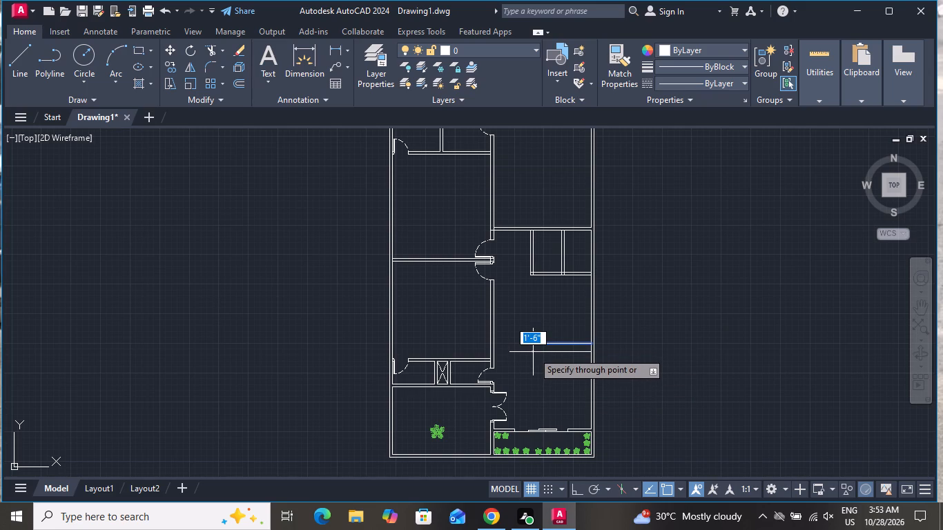
key("6")
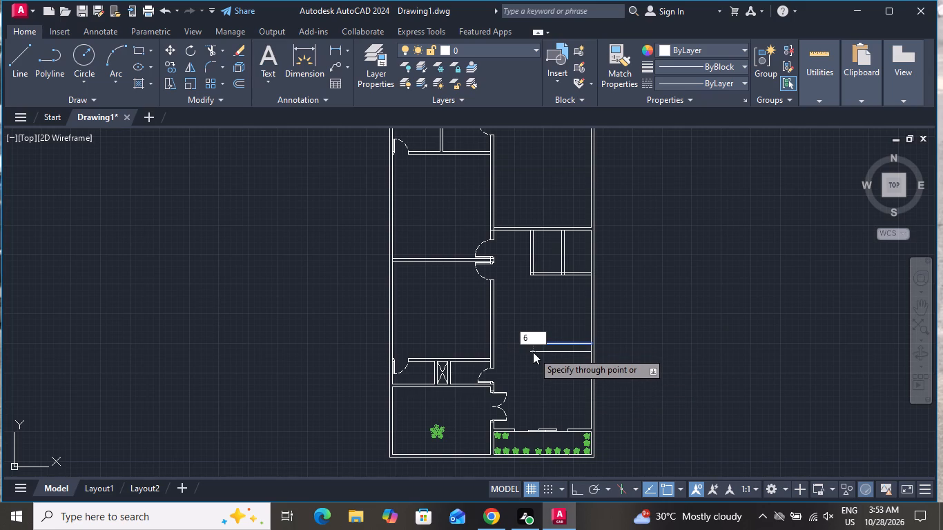
key("shift+quotedbl")
key("Return")
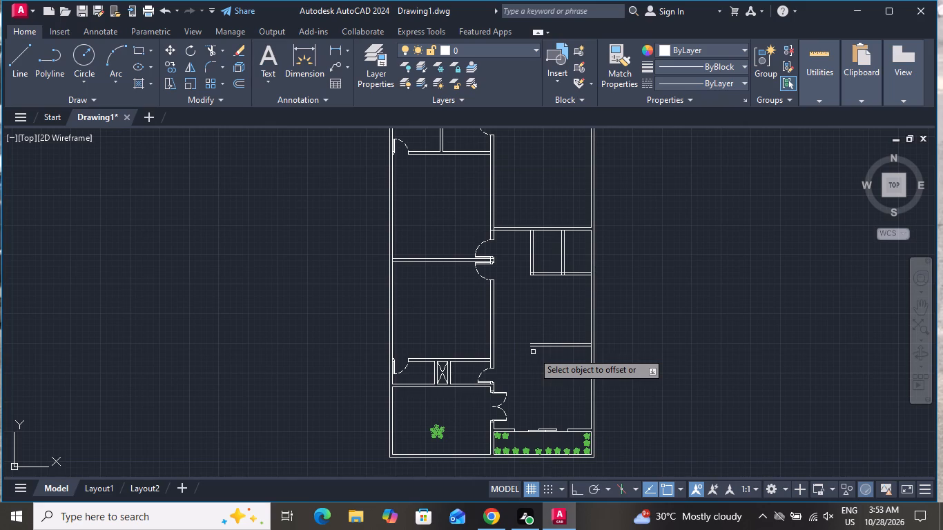
Extend both lines of the new lower horizontal wall leftward to the central vertical wall, then end the Extend command.
left_click(536, 375)
type("EX")
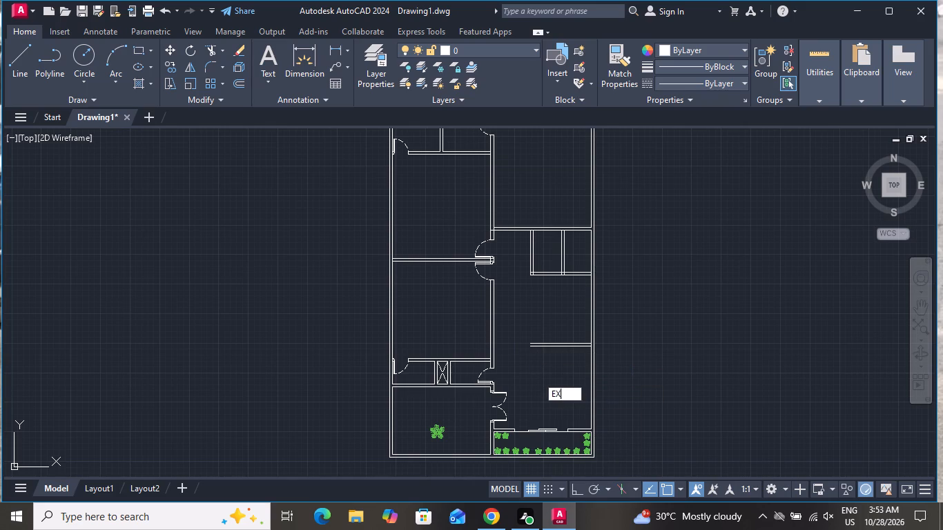
key("space")
key("space")
left_click(537, 376)
left_click(541, 334)
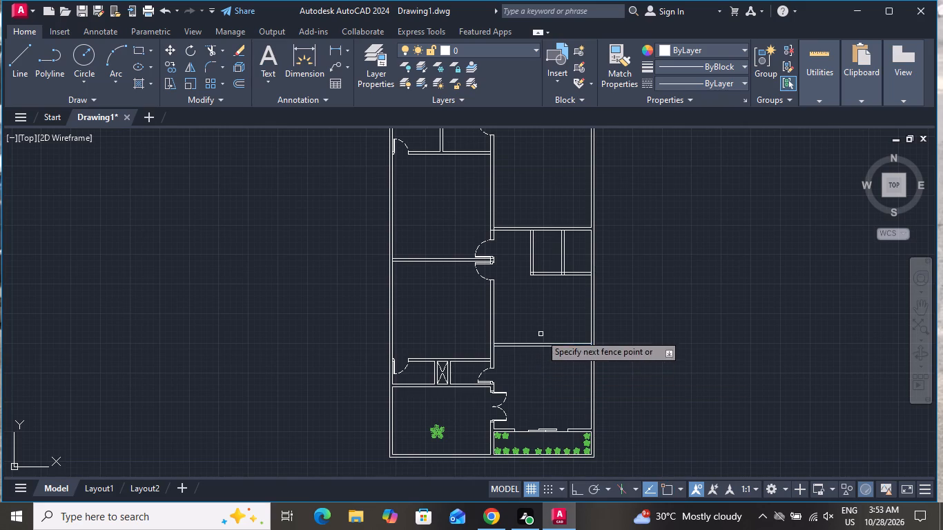
left_click(514, 357)
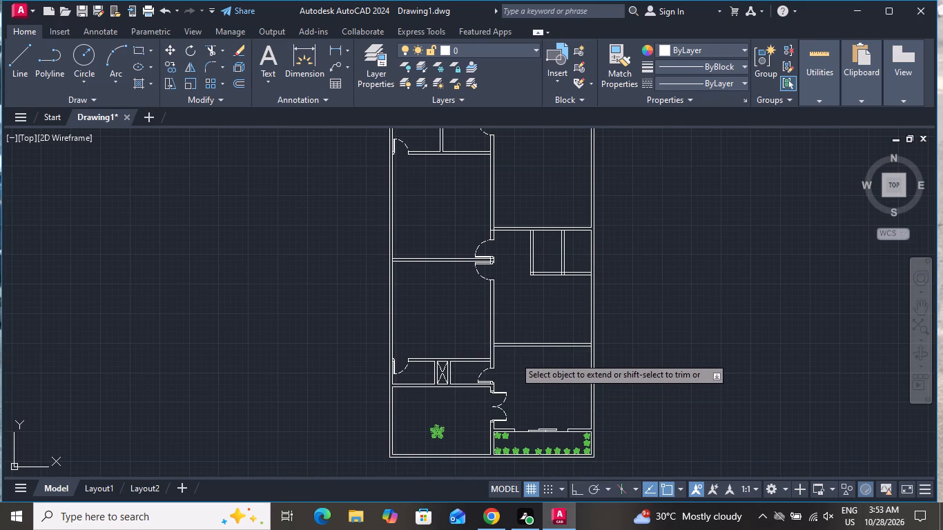
left_click(513, 330)
right_click(513, 325)
left_click(541, 349)
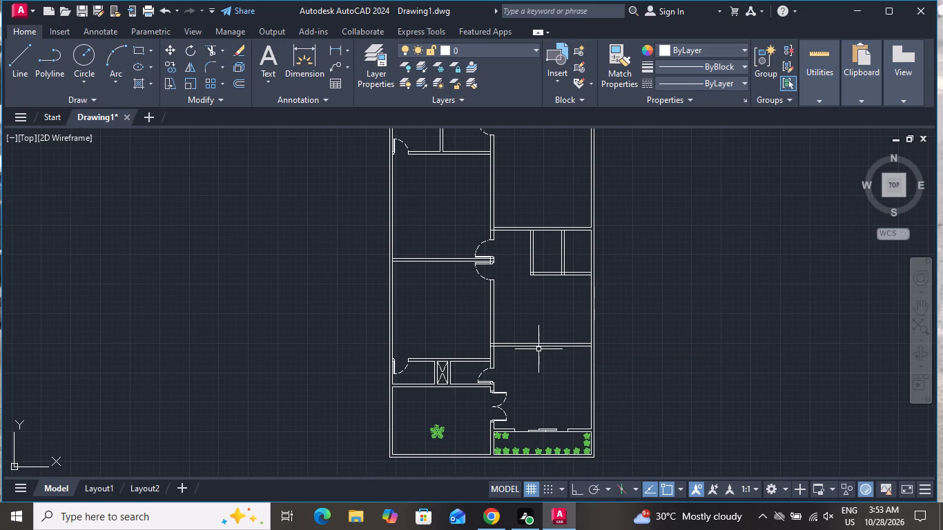
Draw a short vertical line across the new horizontal wall, joining its two lines partway along to form the wall's end.
scroll(538, 351, "down", 1)
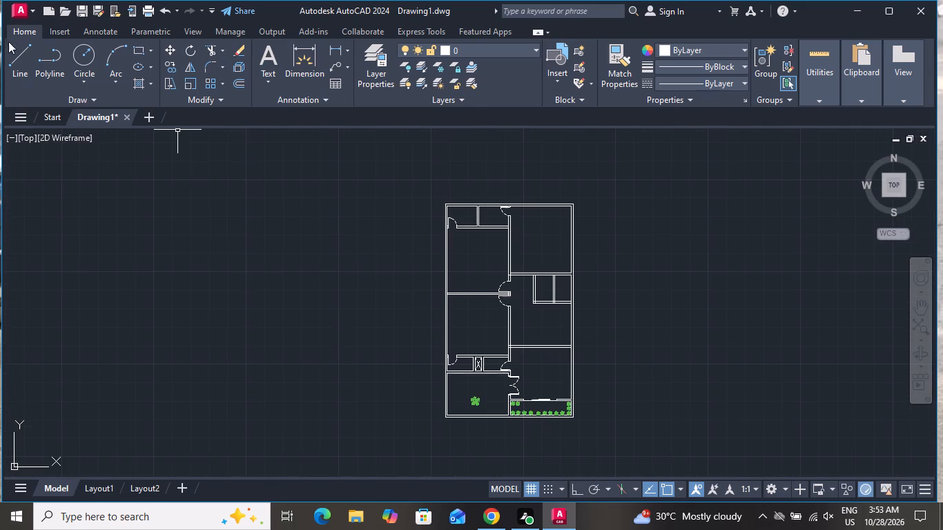
left_click(18, 51)
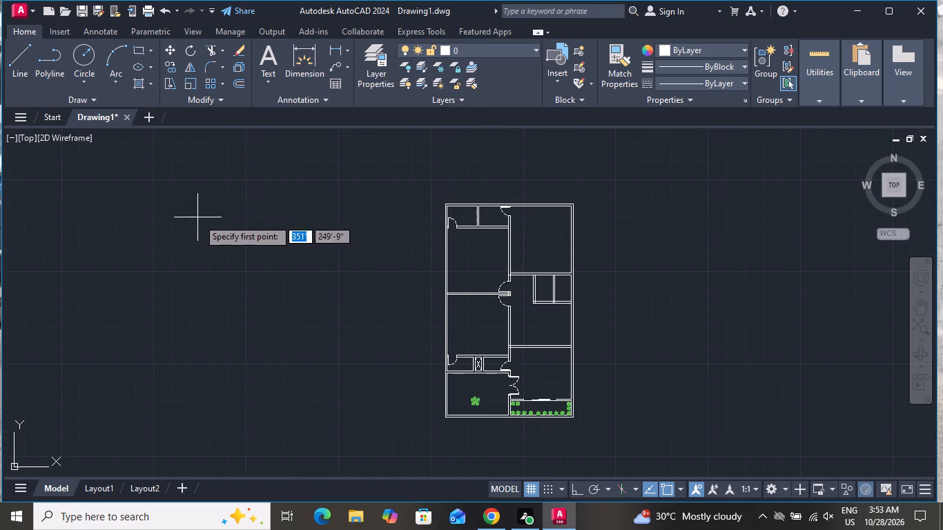
scroll(205, 226, "down", 1)
scroll(433, 308, "up", 2)
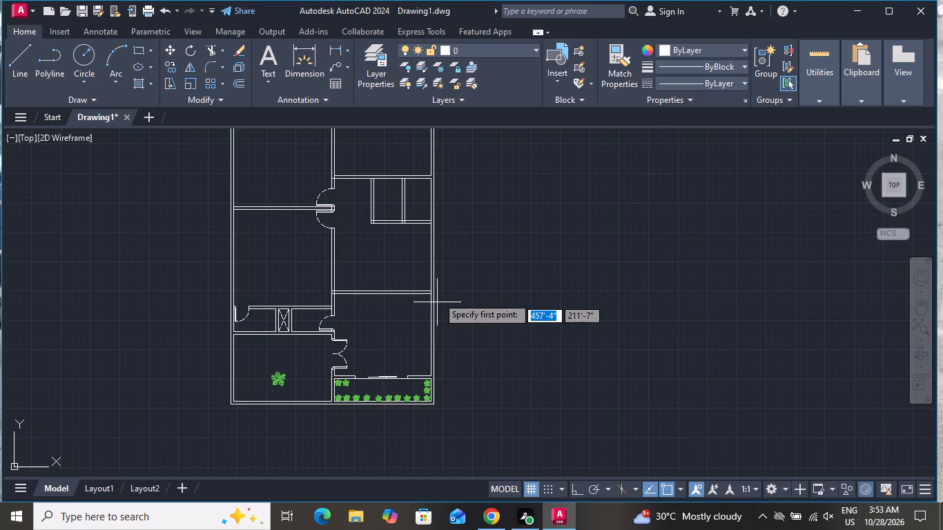
scroll(384, 315, "up", 1)
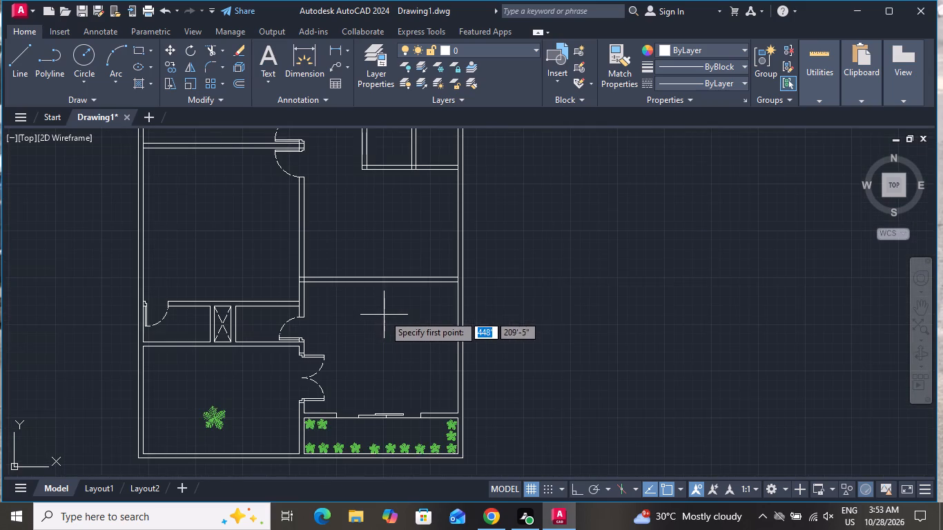
scroll(412, 270, "up", 1)
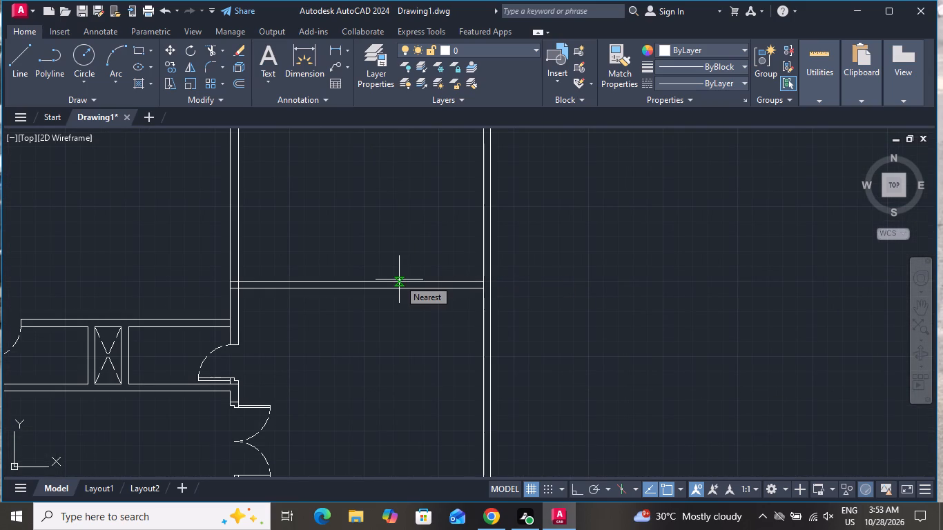
scroll(399, 279, "up", 1)
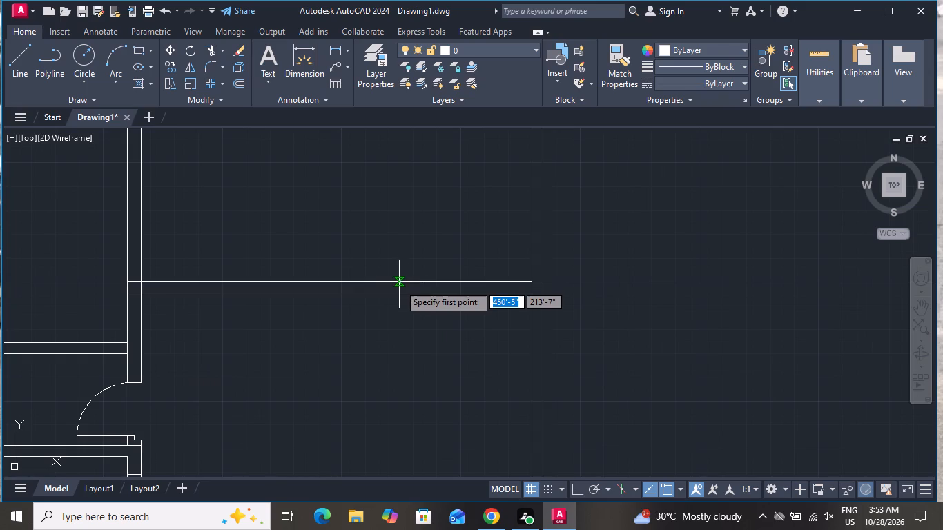
scroll(399, 284, "up", 1)
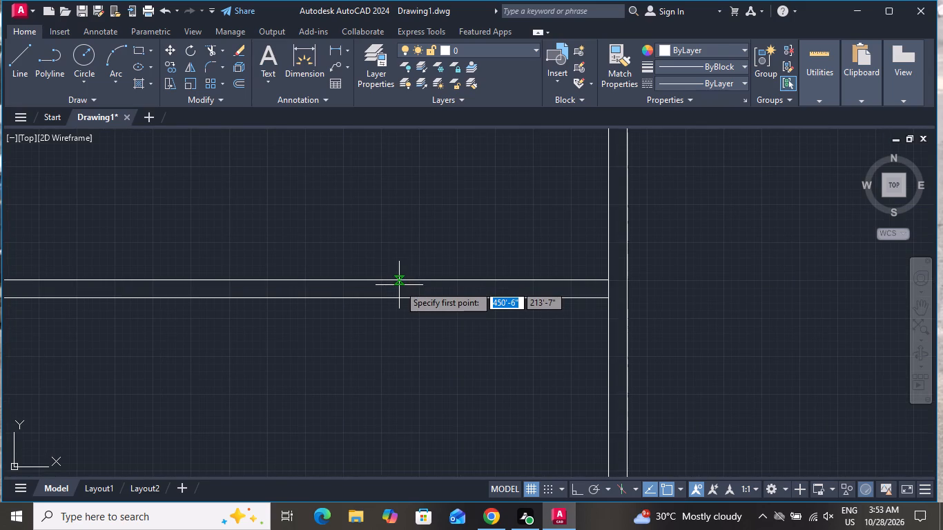
left_click(404, 279)
left_click(405, 296)
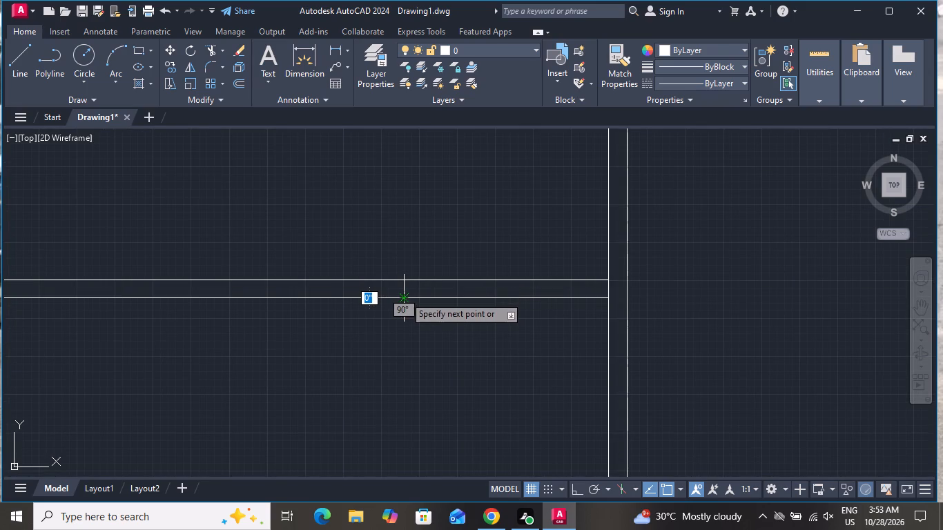
right_click_drag(405, 296, 403, 304)
left_click(422, 326)
scroll(432, 317, "down", 3)
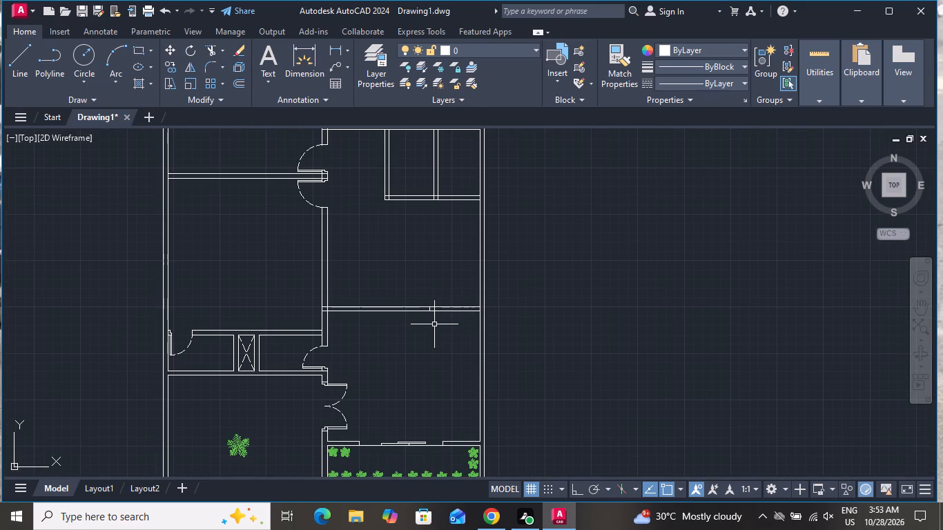
Trim both horizontal wall lines between the short end line and the right exterior wall, leaving an opening there.
left_click(206, 53)
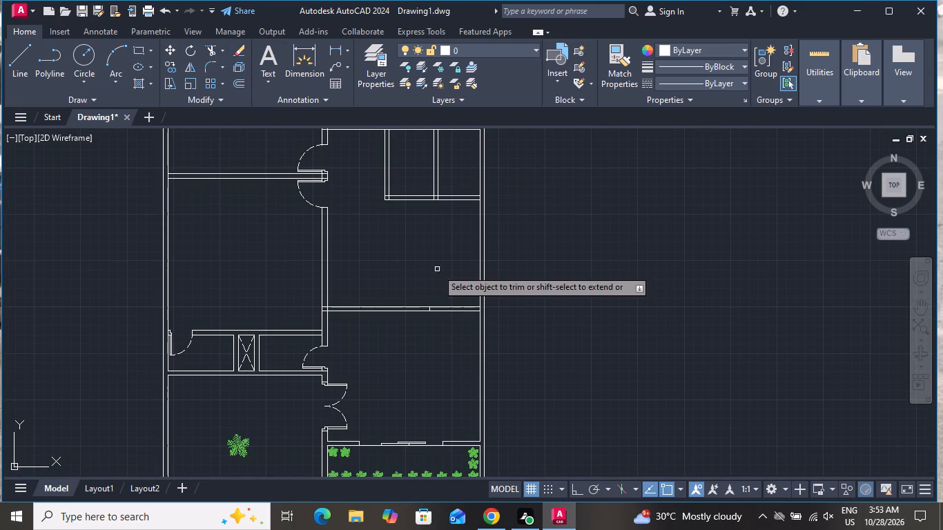
left_click(454, 331)
left_click(456, 297)
right_click(450, 280)
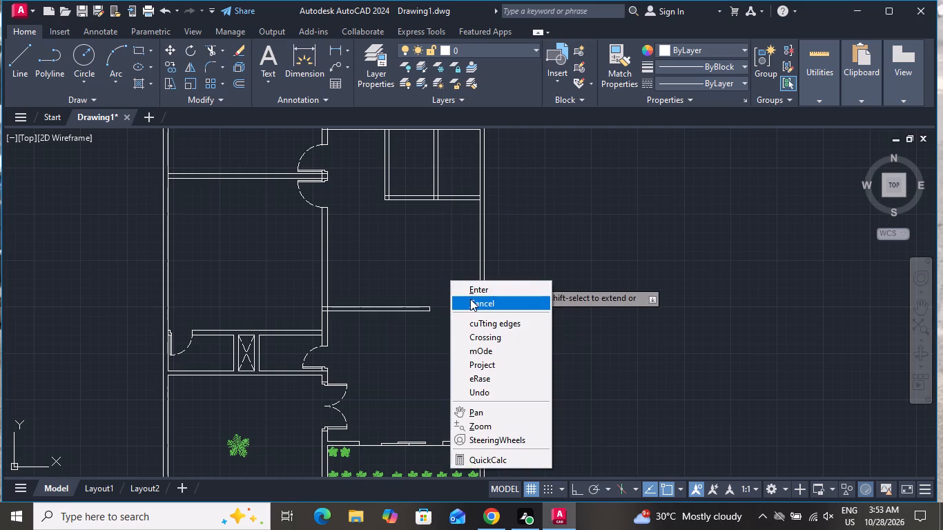
left_click(472, 300)
Trim the horizontal wall lines inside the central vertical wall and the vertical face segment between them to clean up the junction.
scroll(440, 246, "down", 1)
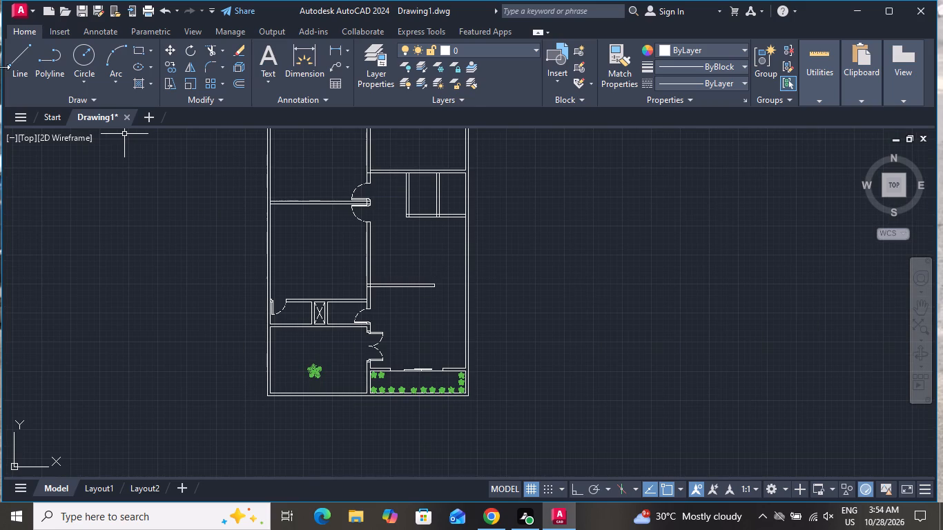
left_click(211, 40)
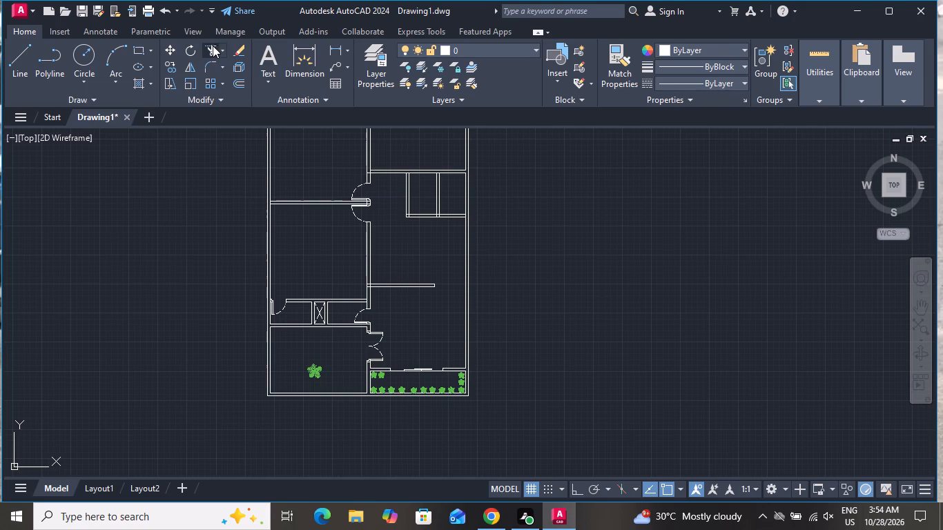
left_click(213, 47)
scroll(369, 286, "up", 4)
left_click(340, 257)
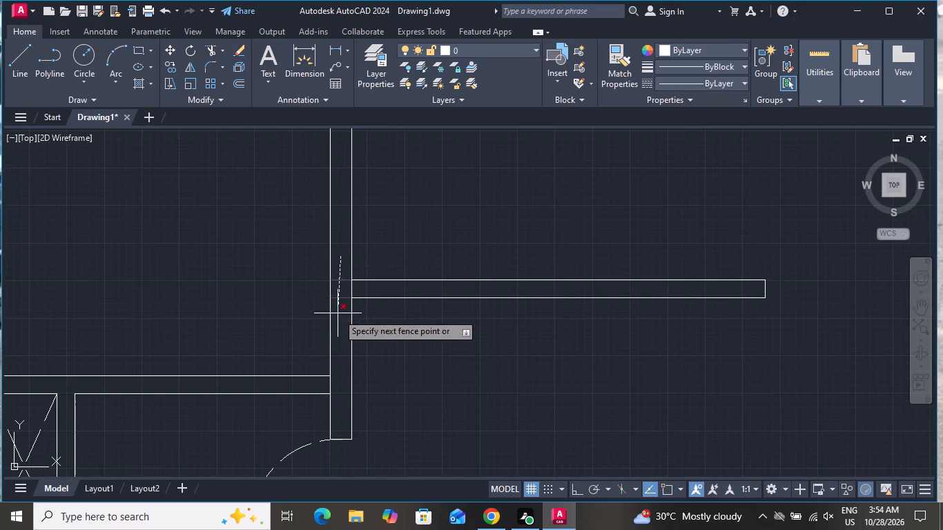
left_click(342, 309)
left_click(351, 289)
scroll(498, 312, "down", 2)
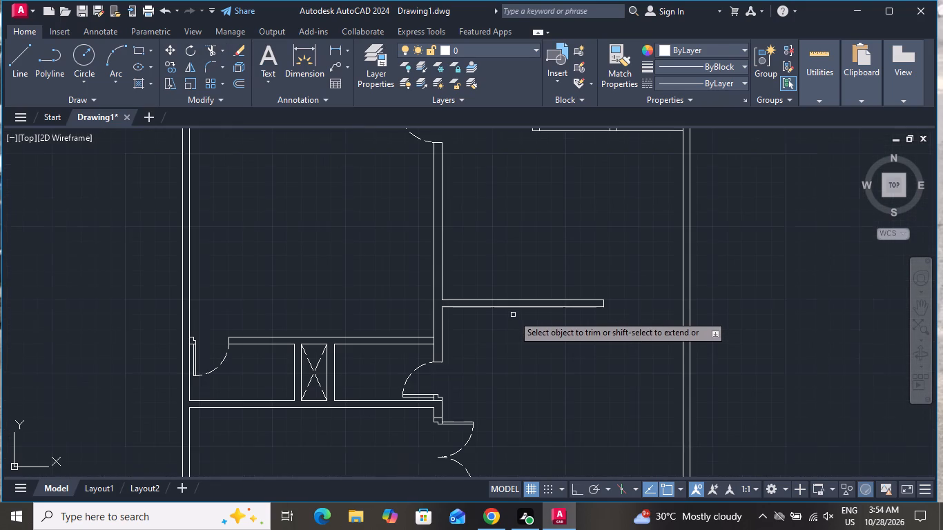
right_click(510, 326)
left_click(562, 169)
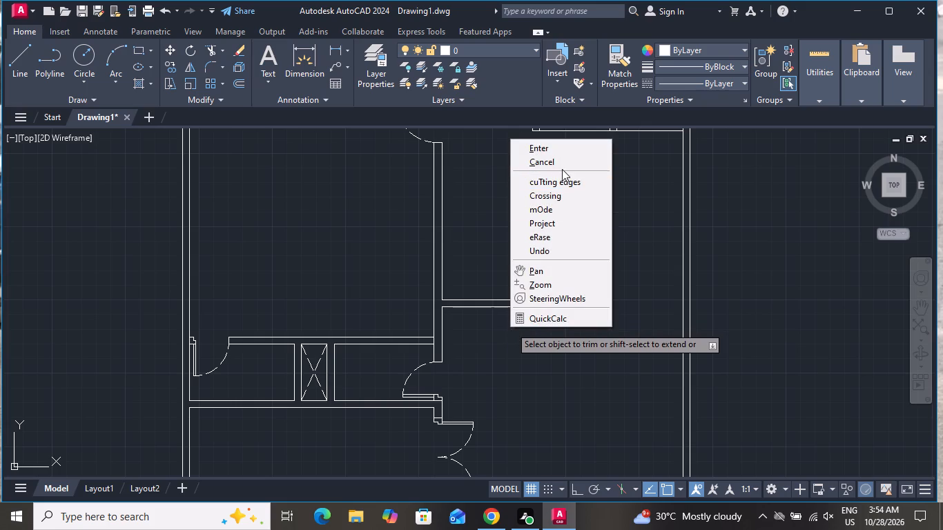
left_click(560, 160)
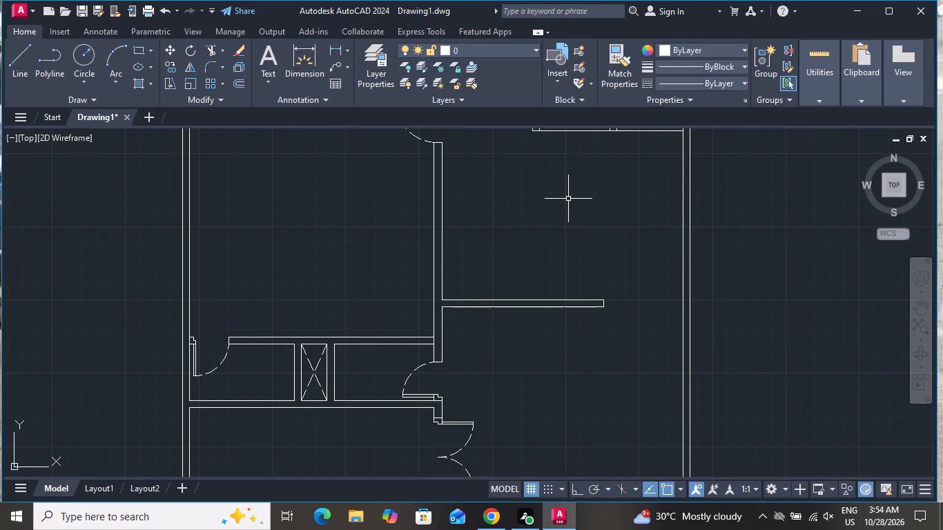
scroll(574, 219, "down", 2)
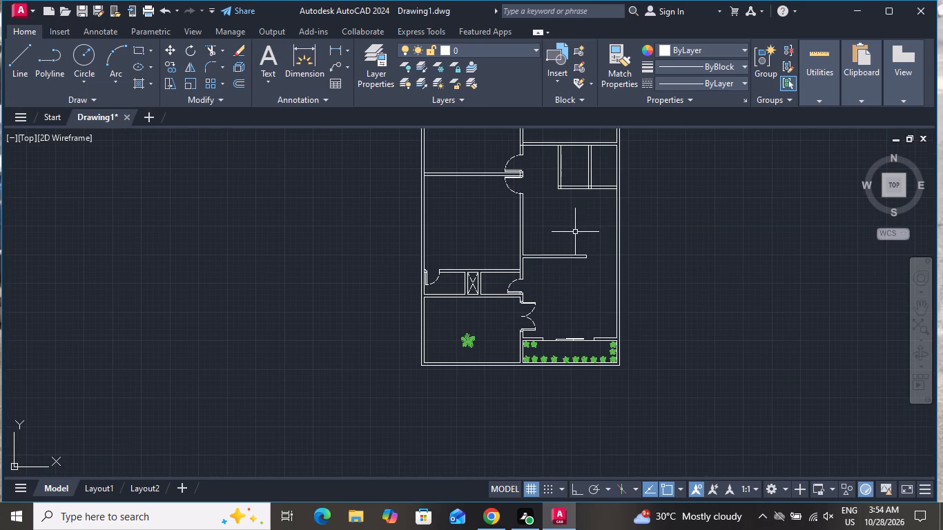
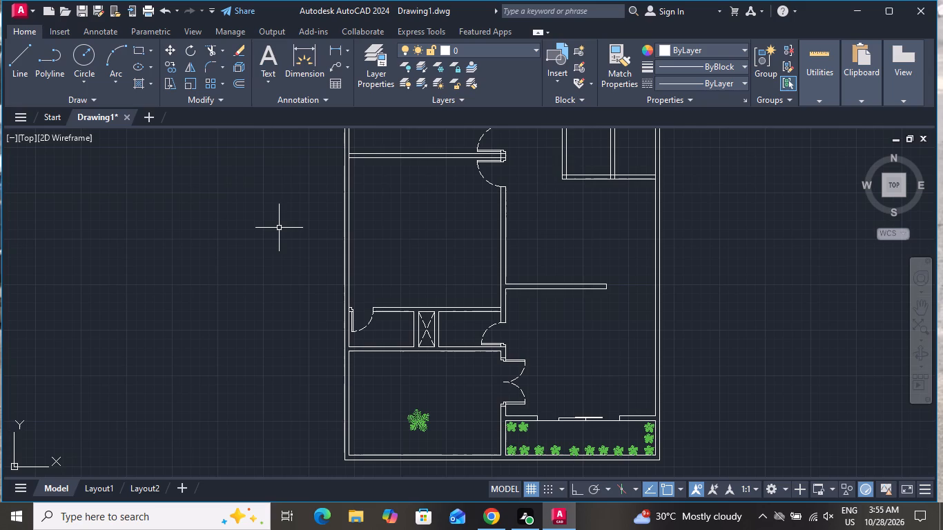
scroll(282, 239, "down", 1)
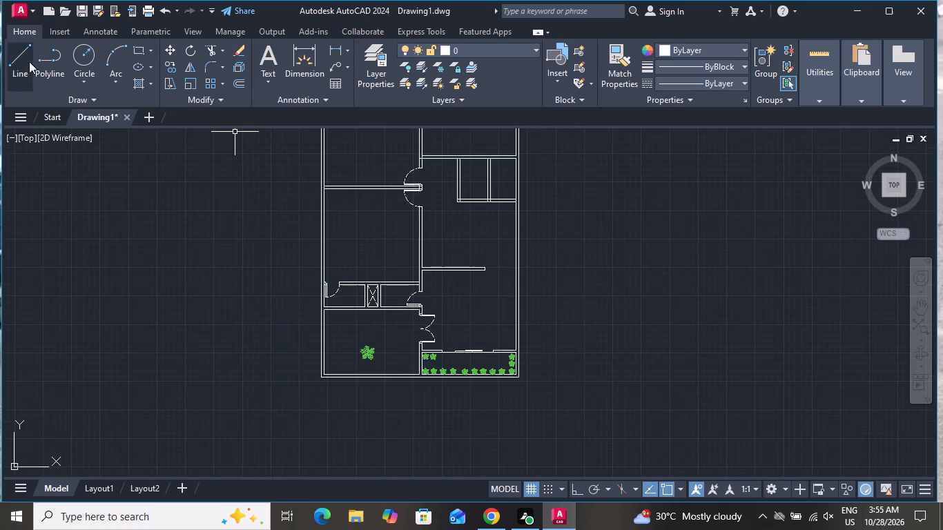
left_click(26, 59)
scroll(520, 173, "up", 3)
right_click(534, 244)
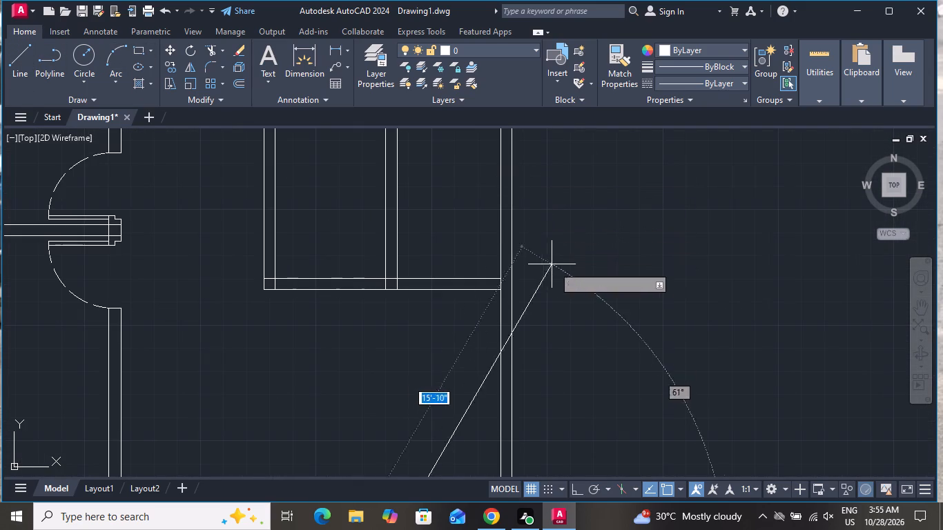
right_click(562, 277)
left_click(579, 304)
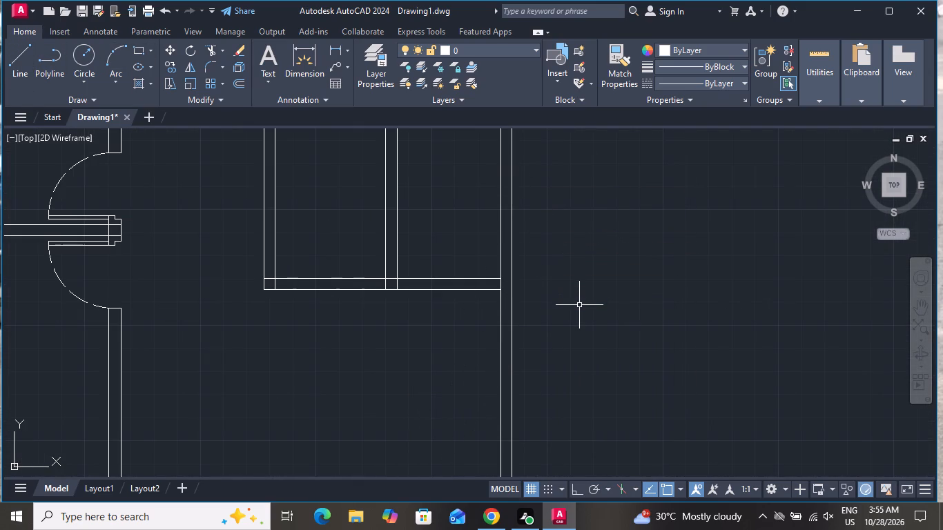
Offset the right face line of the short vertical partition in the upper-right rooms 3" toward the right exterior wall.
type("O")
key("space")
key("3")
key("shift+quotedbl")
key("Return")
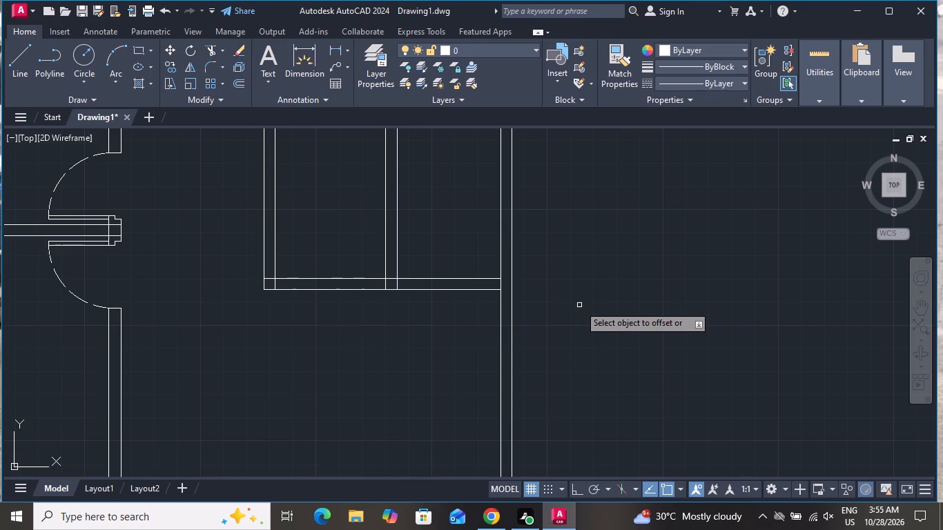
scroll(434, 271, "up", 2)
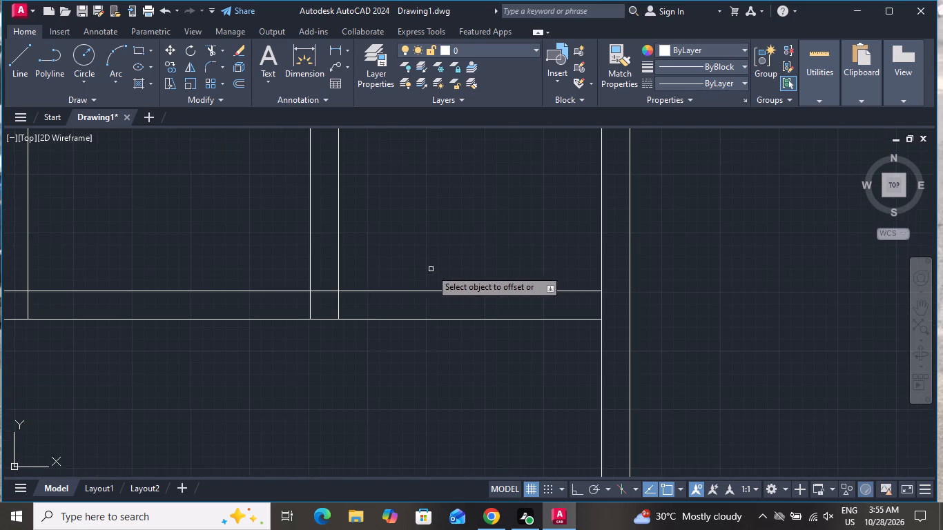
left_click(338, 306)
left_click(352, 307)
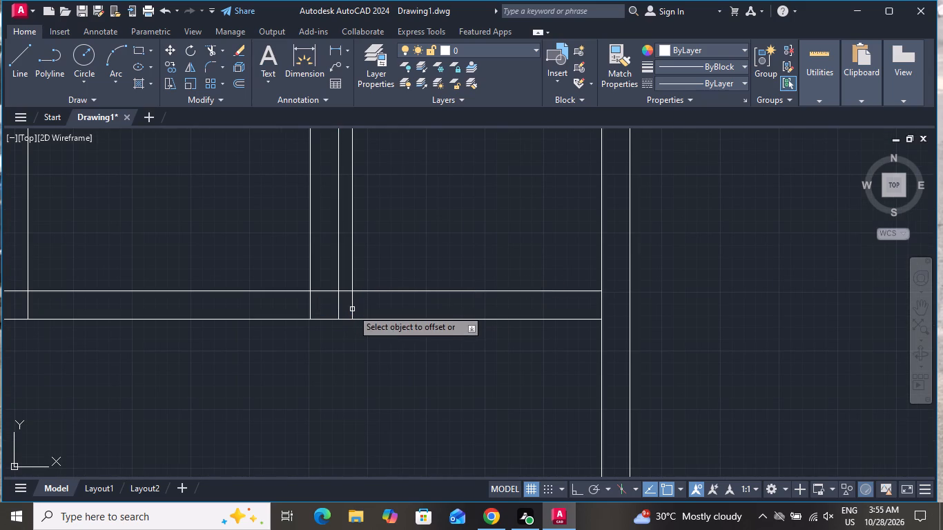
right_click(352, 309)
left_click(376, 331)
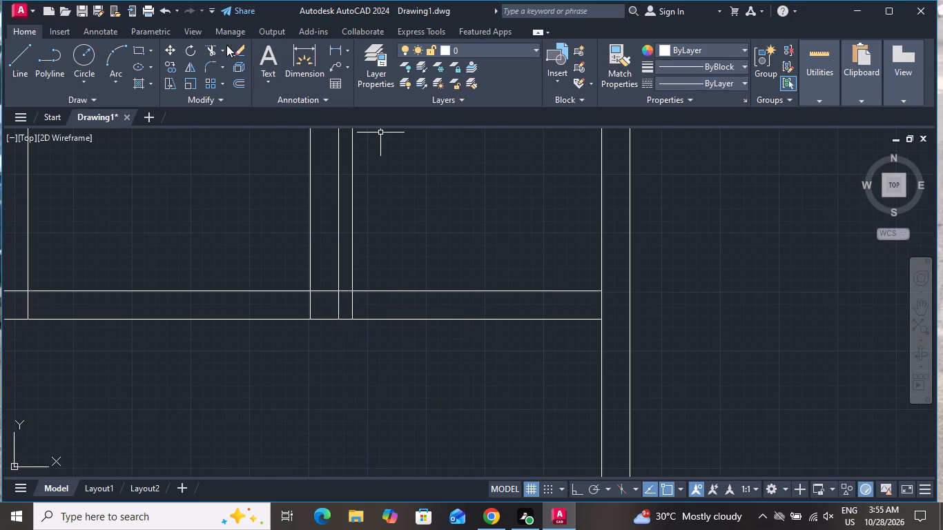
Trim the new offset line above the horizontal wall, keeping only the short segment between the two wall faces.
left_click(206, 49)
left_click(349, 215)
left_click(356, 216)
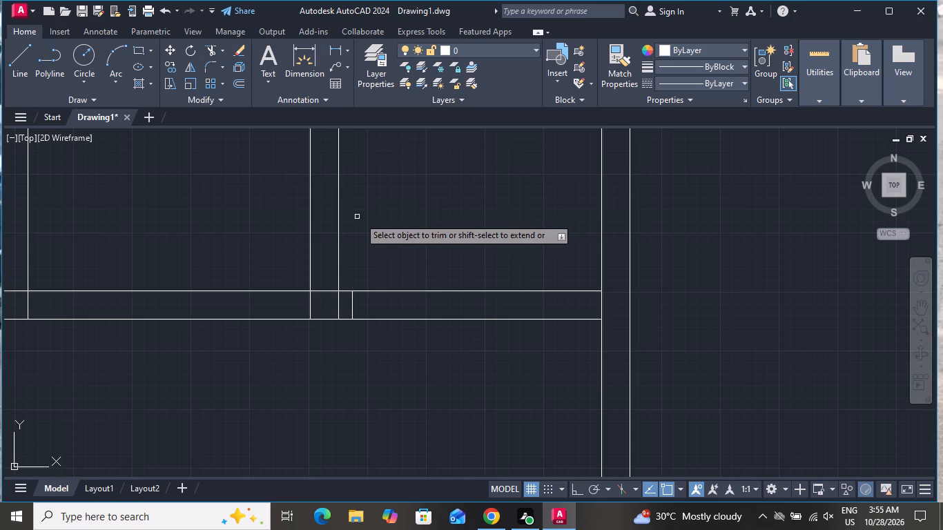
right_click(367, 218)
left_click(378, 243)
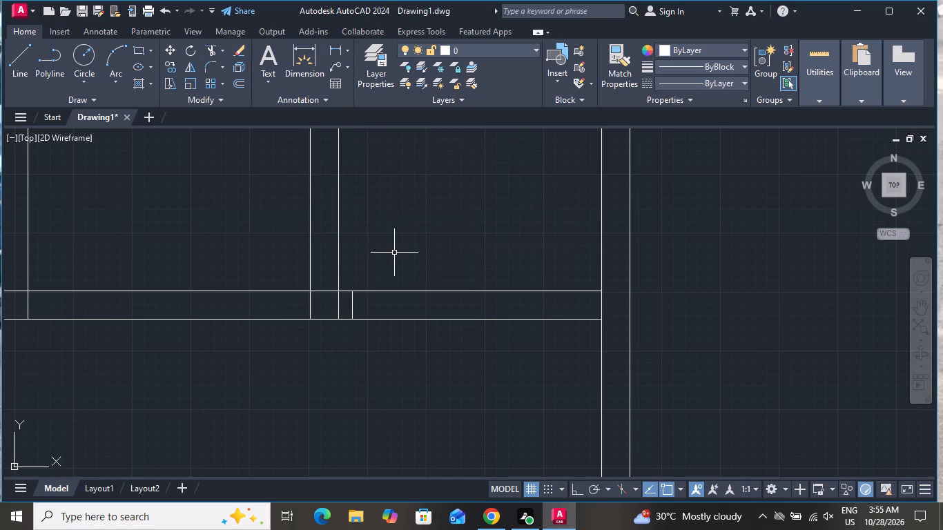
Offset the short segment inside the horizontal wall 2'6" toward the right exterior wall to mark the door opening width.
type("O")
key("space")
type("2'6\"")
key("Return")
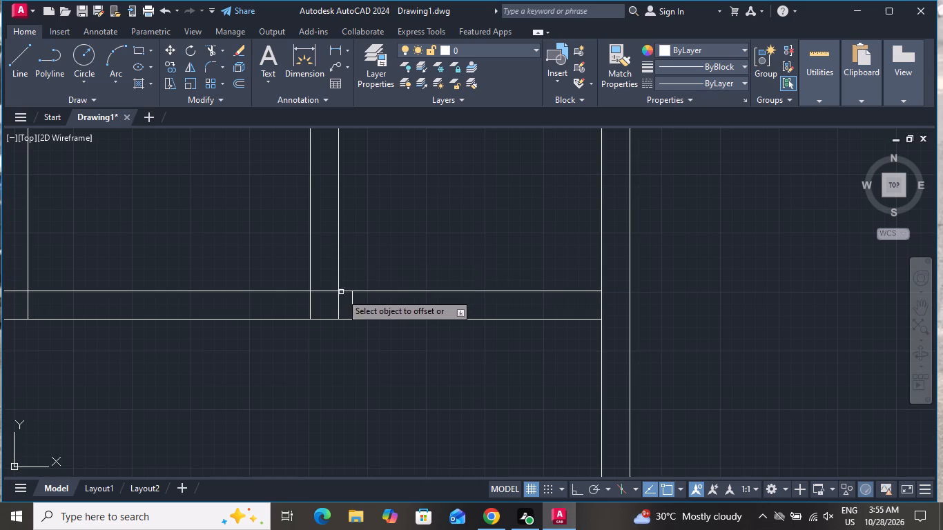
left_click(353, 306)
left_click(471, 325)
right_click(469, 339)
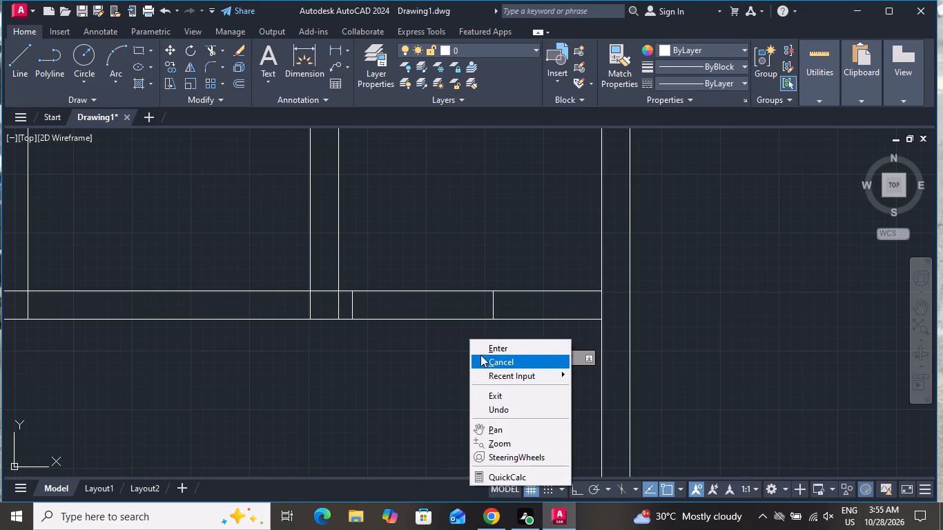
left_click(482, 361)
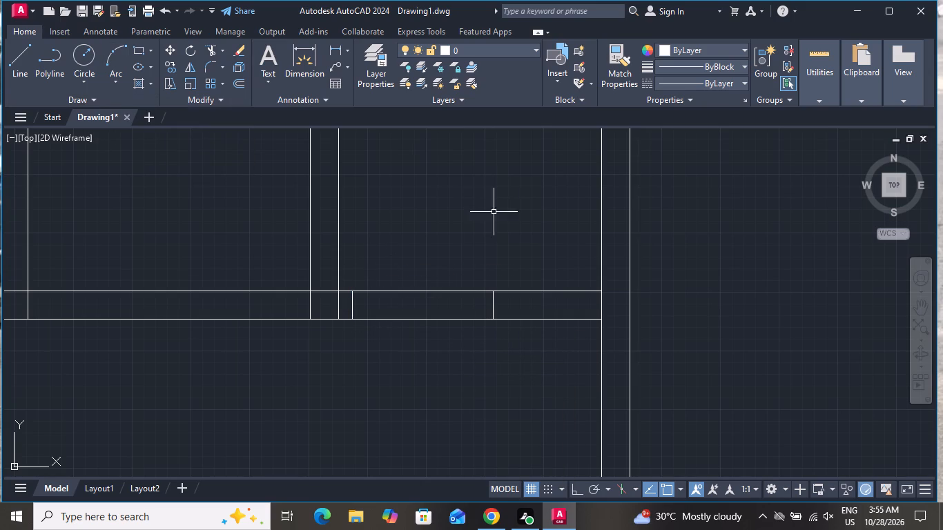
Offset the door opening's far edge line 3" toward the right exterior wall, within the horizontal wall.
scroll(501, 302, "up", 1)
scroll(521, 300, "down", 1)
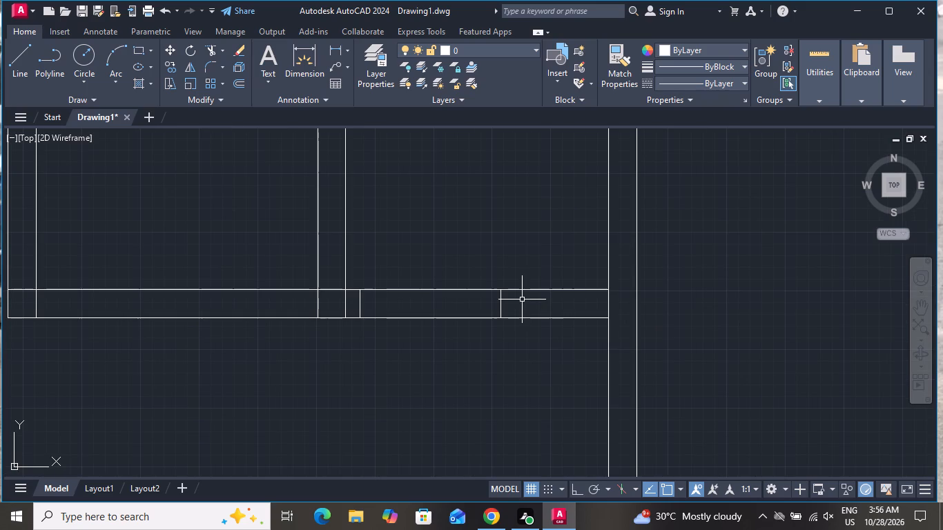
key("o")
key("space")
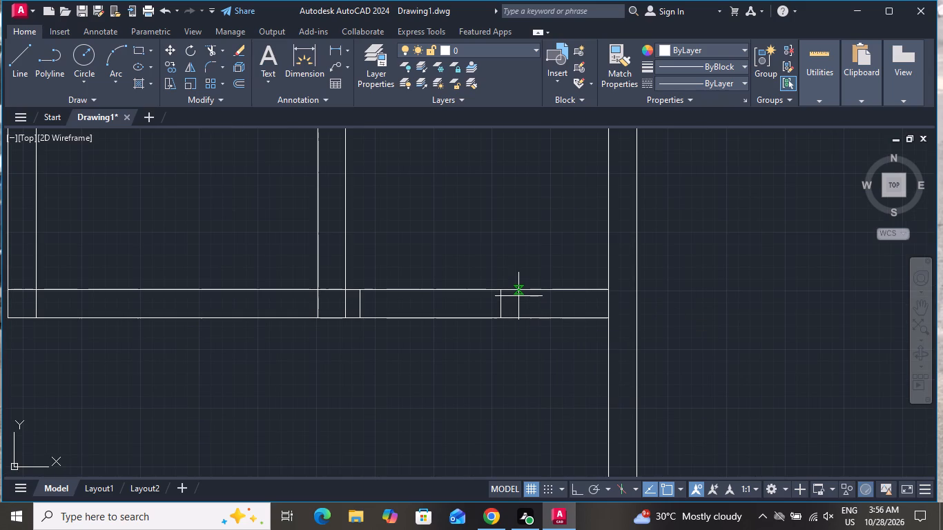
type("3\"")
key("Return")
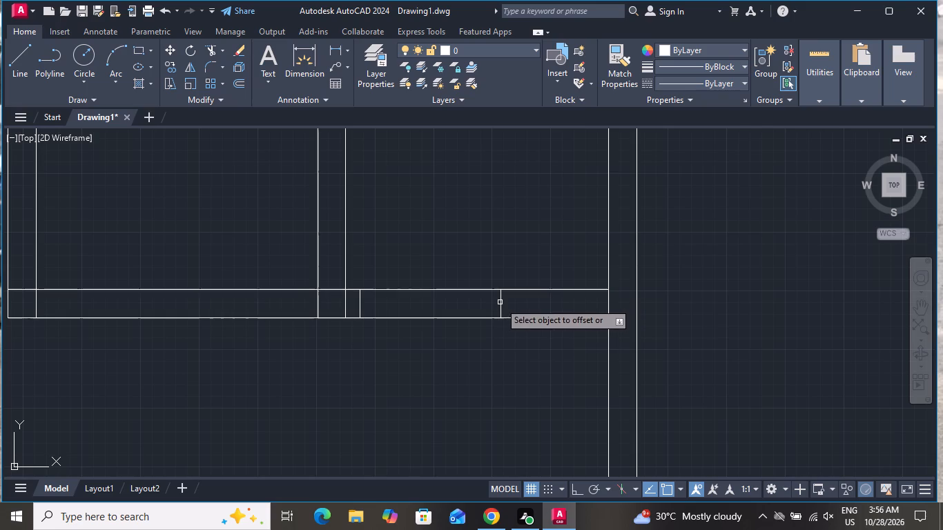
left_click(500, 302)
left_click(528, 302)
right_click(533, 300)
left_click(544, 317)
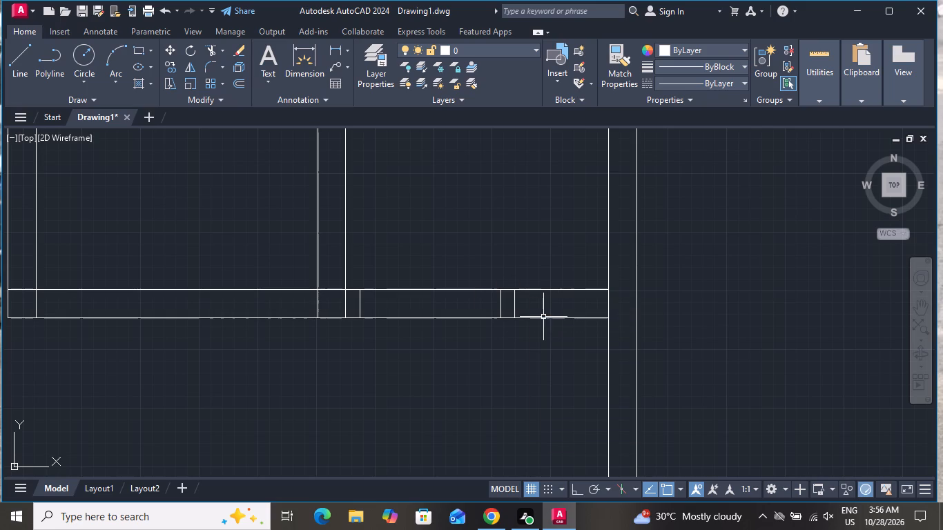
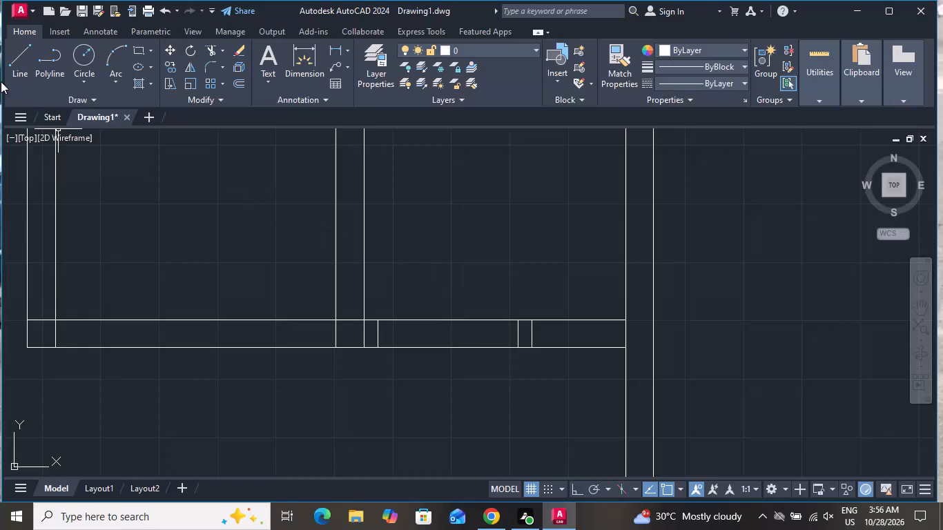
Draw a 2'6" vertical door leaf line upward from the midpoint of the opening's far jamb line, with ortho on.
left_click(14, 62)
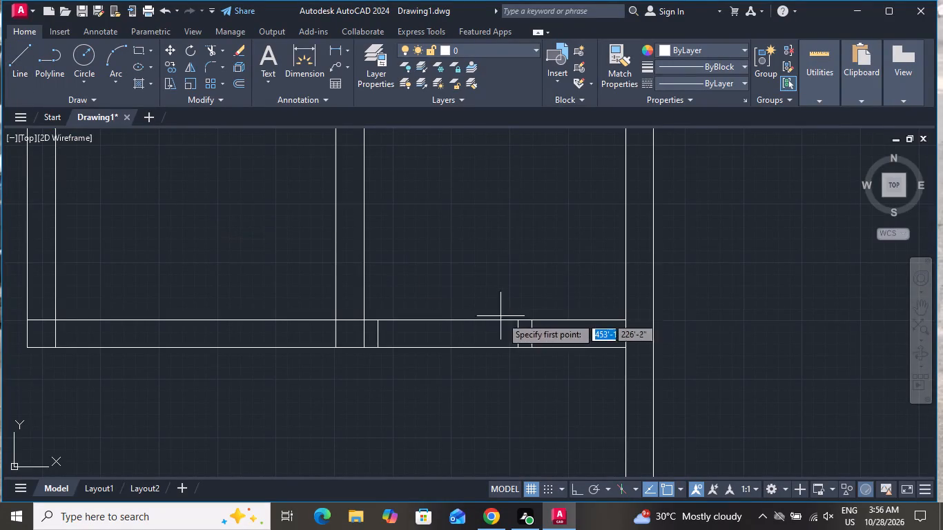
left_click(516, 337)
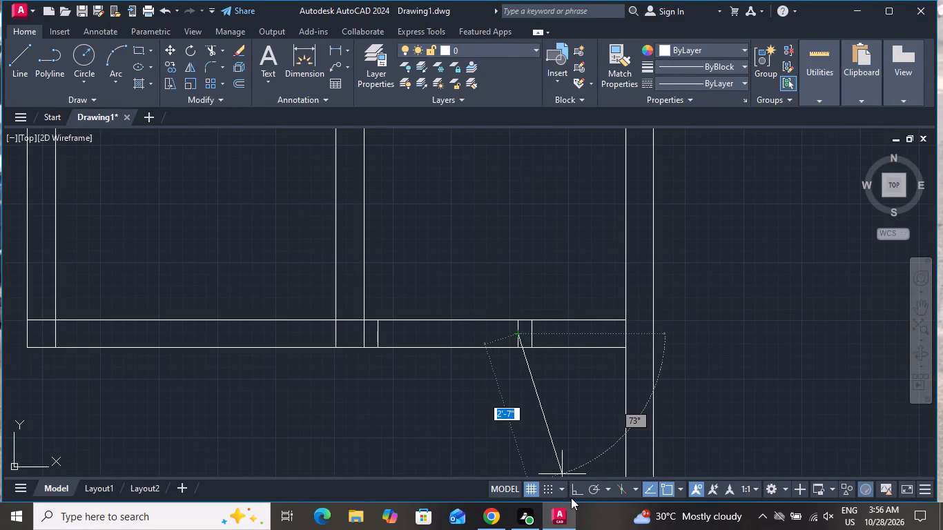
left_click(573, 489)
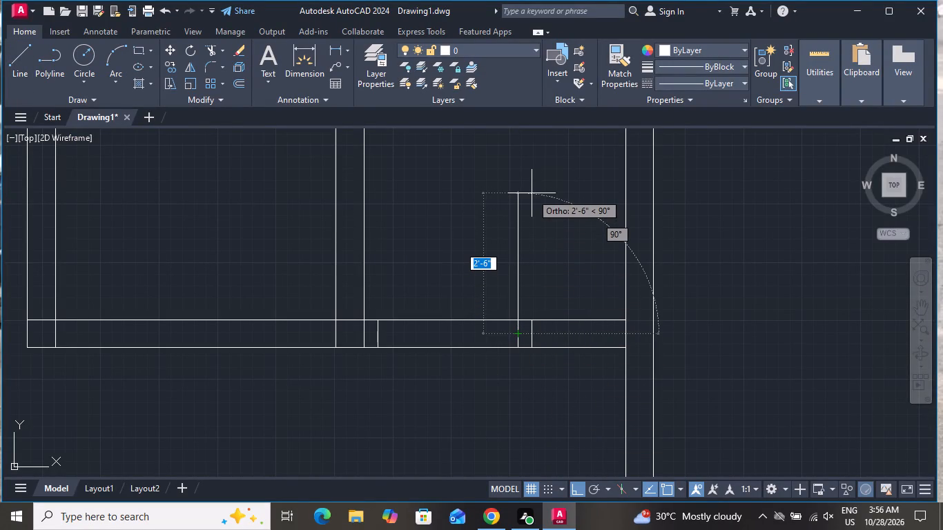
type("2'6")
key("shift+quotedbl")
key("Return")
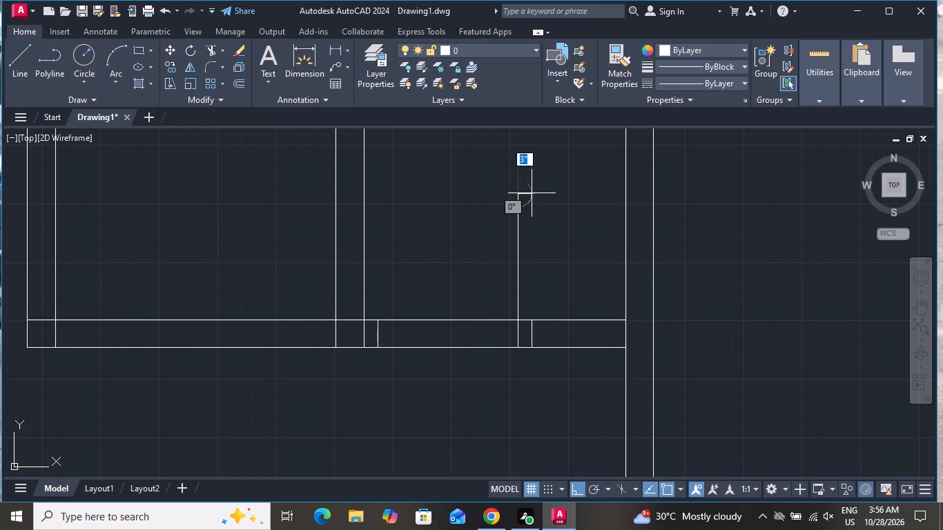
right_click(532, 193)
left_click(544, 215)
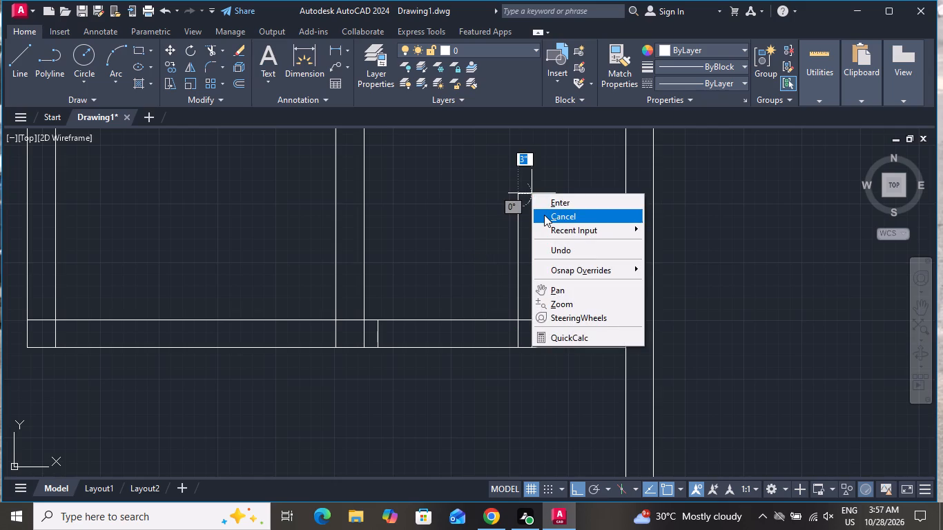
Offset the door leaf line 2" toward the door opening to give the leaf its thickness.
type("O")
key("space")
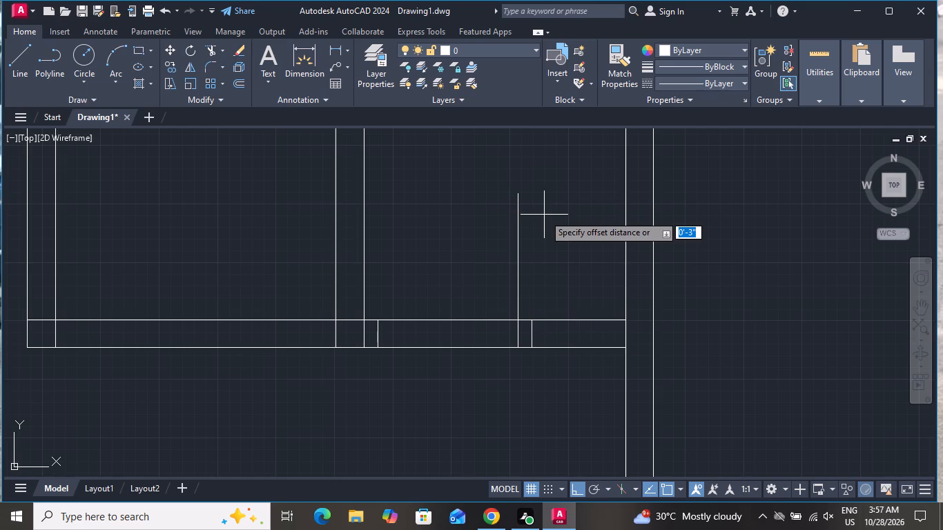
key("2")
key("shift+quotedbl")
key("Return")
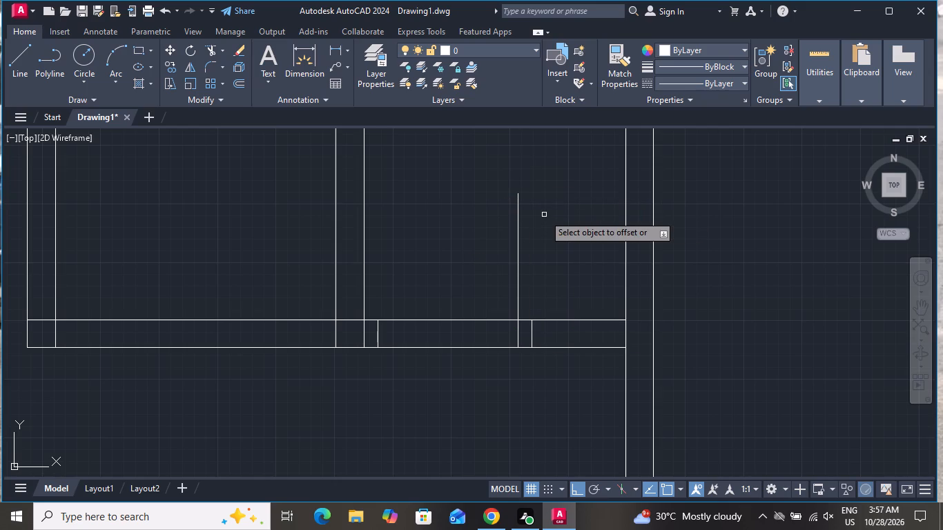
left_click(518, 269)
left_click(468, 277)
right_click(470, 265)
left_click(502, 288)
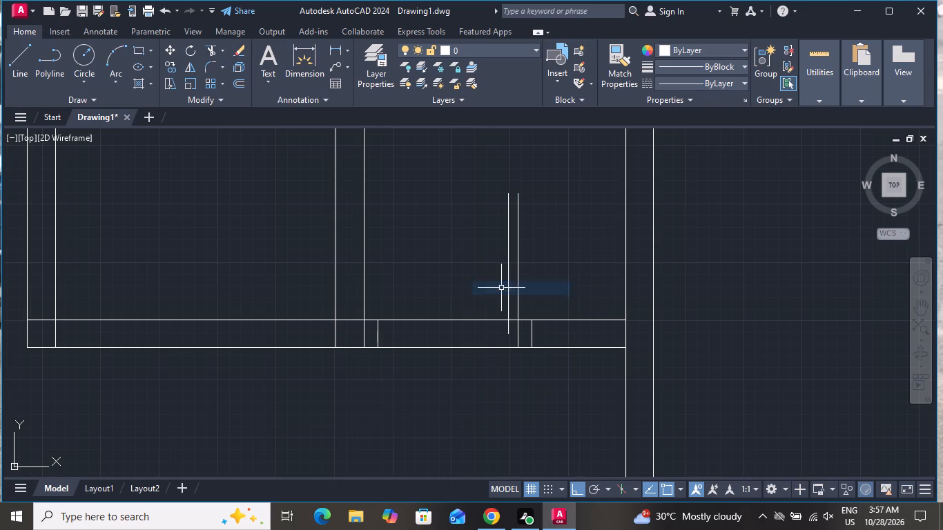
Draw a door swing arc in the dashed ACAD linetype from the near jamb's midpoint to the top of the leaf.
left_click(697, 84)
left_click(703, 132)
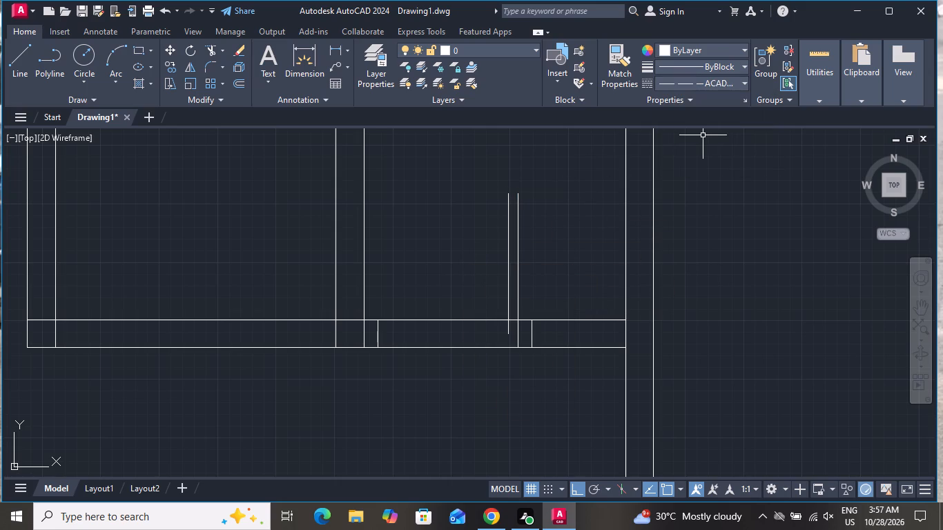
type("A")
key("space")
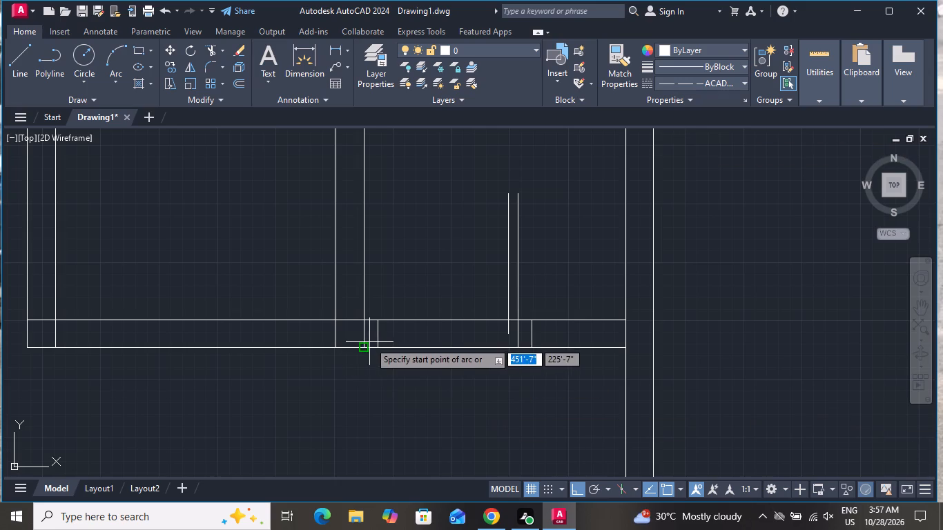
left_click(378, 331)
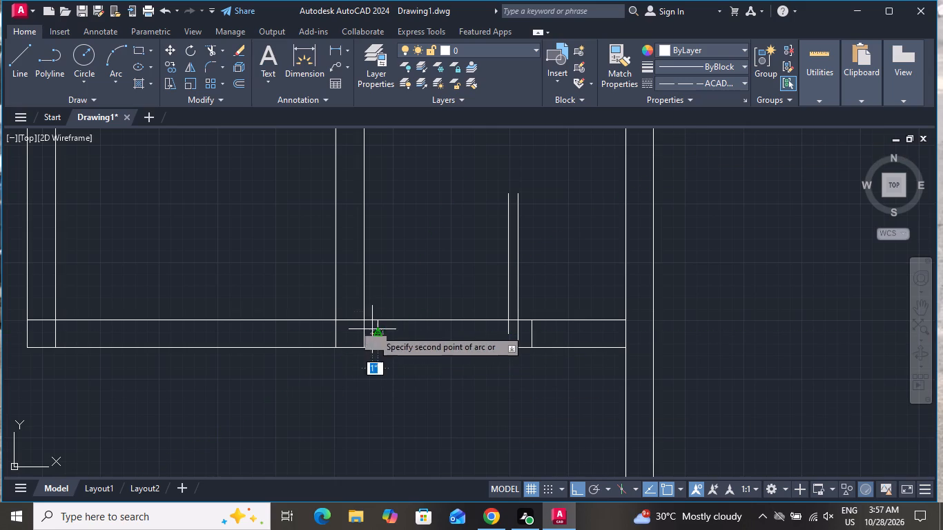
left_click(512, 190)
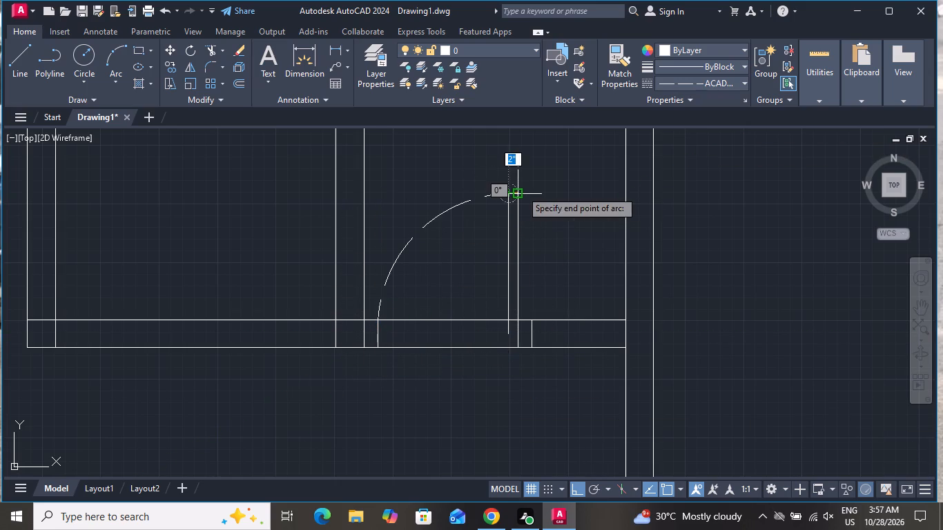
left_click(522, 188)
Draw a short horizontal line joining the bottom ends of the two door leaf lines.
left_click(17, 55)
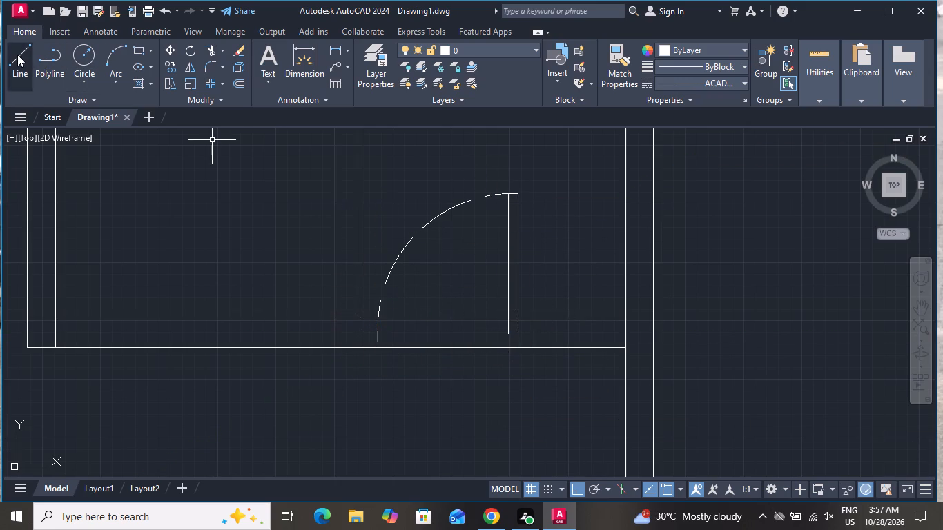
scroll(538, 346, "up", 3)
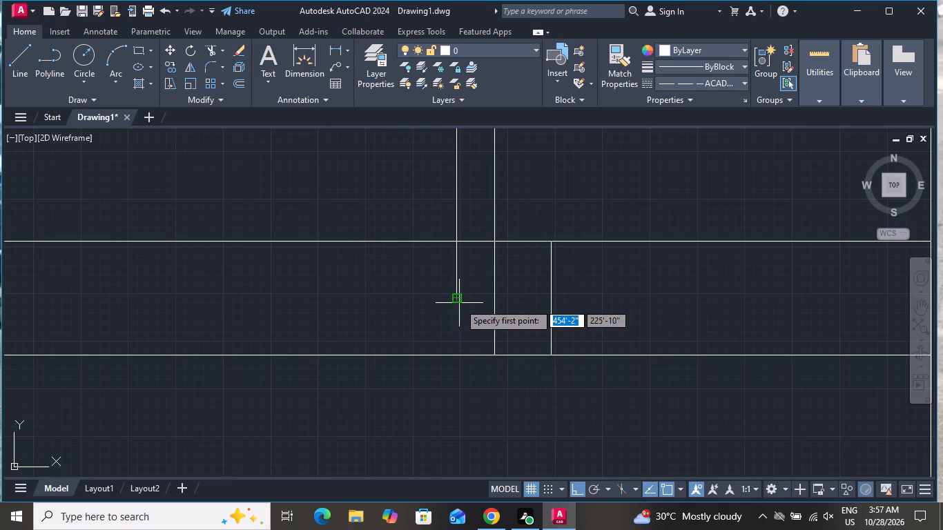
left_click(458, 299)
left_click(496, 298)
right_click(497, 298)
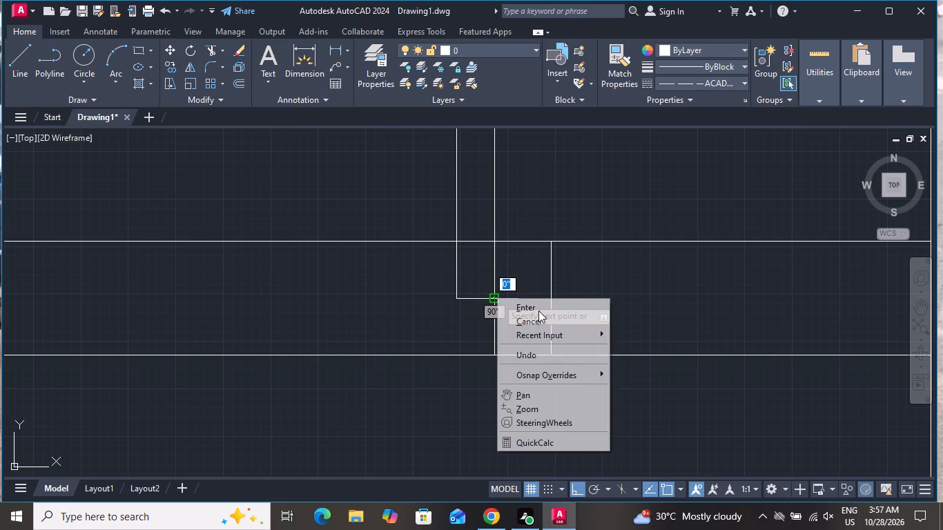
left_click(540, 317)
Trim the partition and wall lines at the junction beside the new door so the two walls merge openly.
scroll(276, 164, "down", 4)
scroll(464, 382, "down", 2)
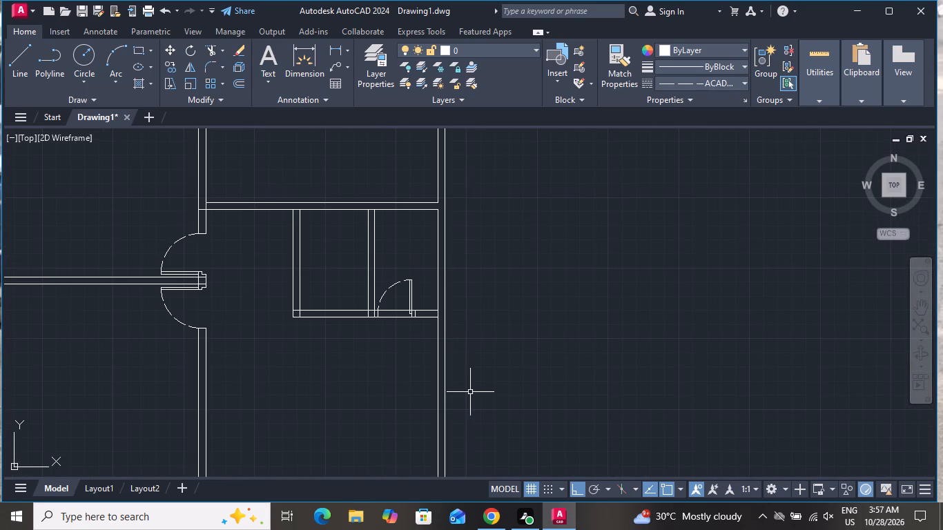
left_click(213, 48)
scroll(300, 305, "up", 1)
scroll(413, 323, "up", 3)
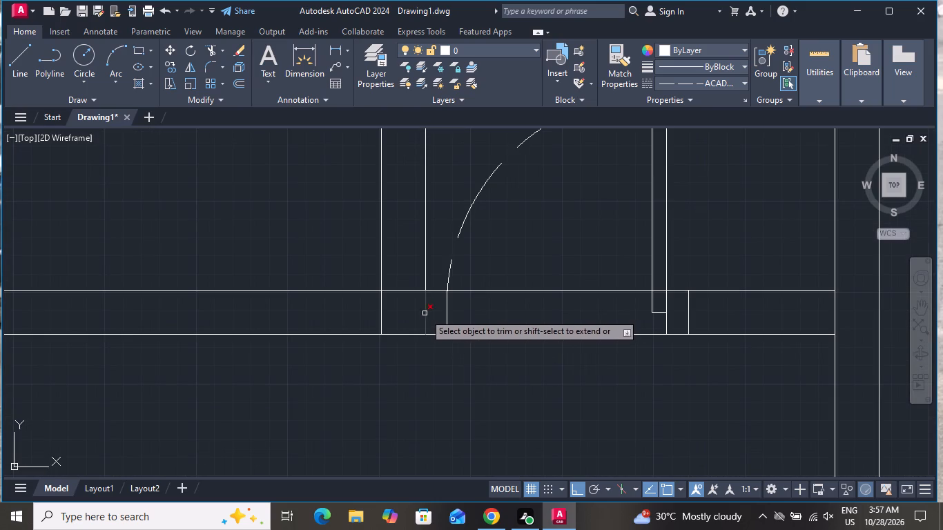
left_click(428, 310)
left_click(374, 312)
left_click(400, 311)
left_click(402, 258)
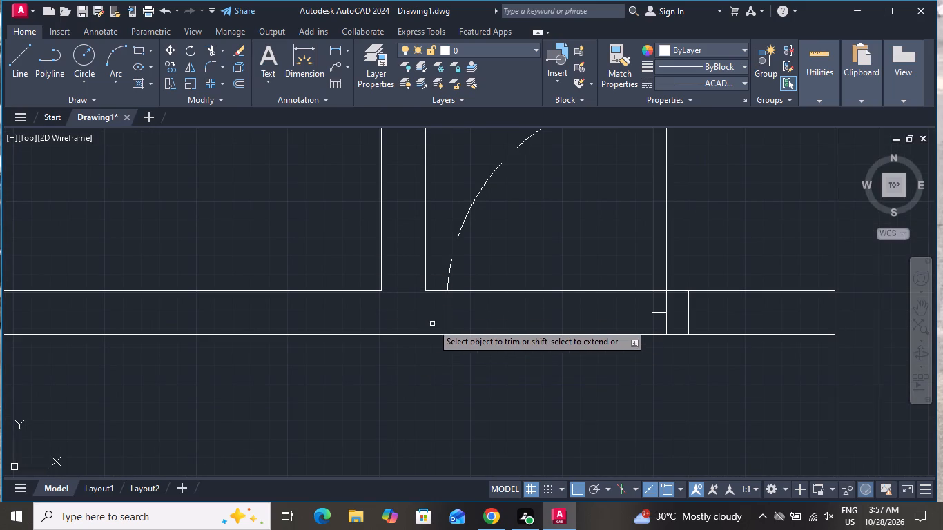
Trim the jamb line beside the leaf and both horizontal wall lines across the door opening.
left_click(668, 301)
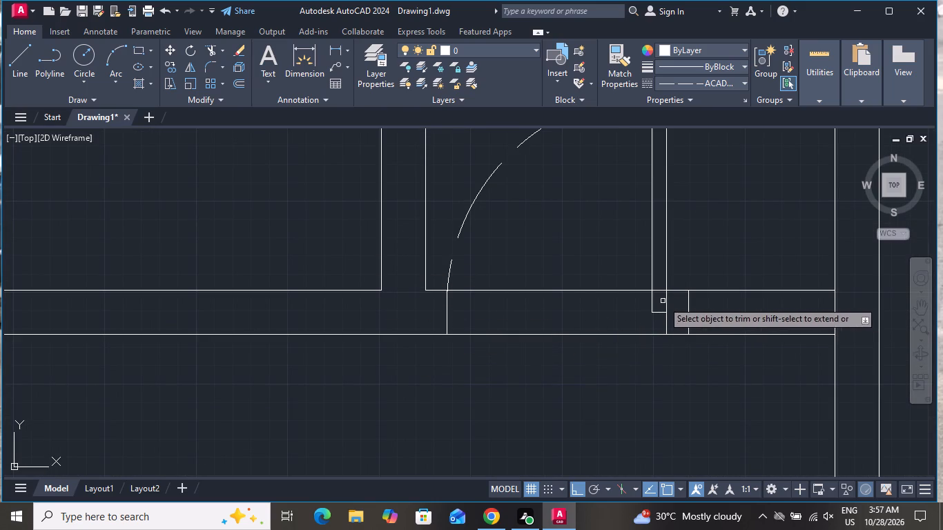
left_click(664, 300)
left_click(673, 300)
left_click(603, 279)
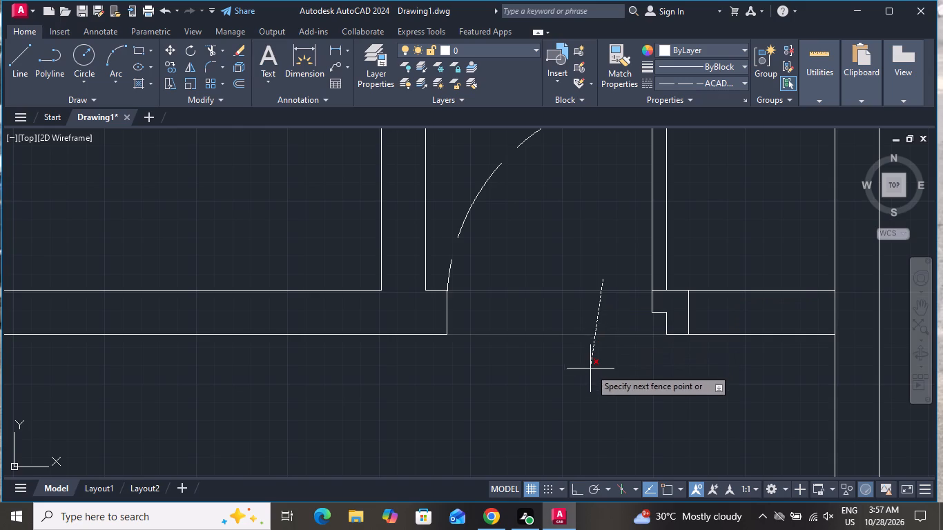
left_click(588, 371)
right_click(562, 335)
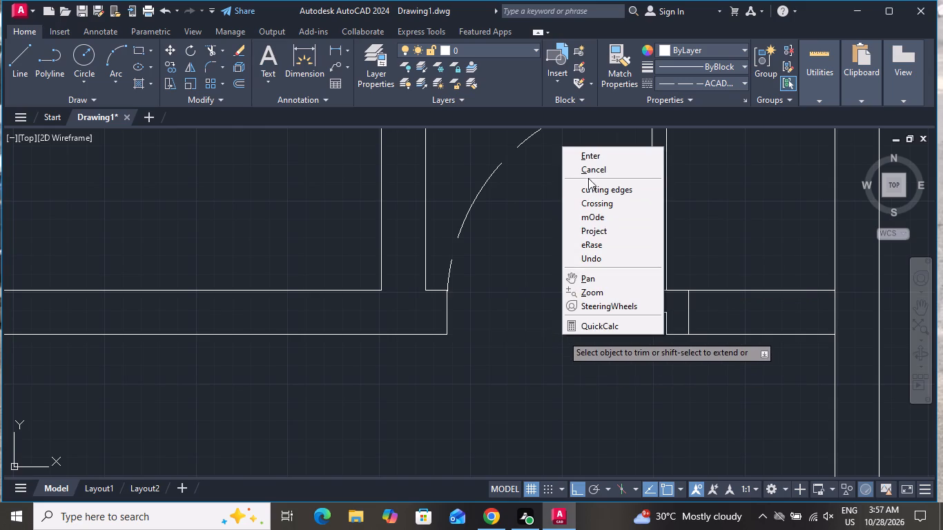
left_click(588, 173)
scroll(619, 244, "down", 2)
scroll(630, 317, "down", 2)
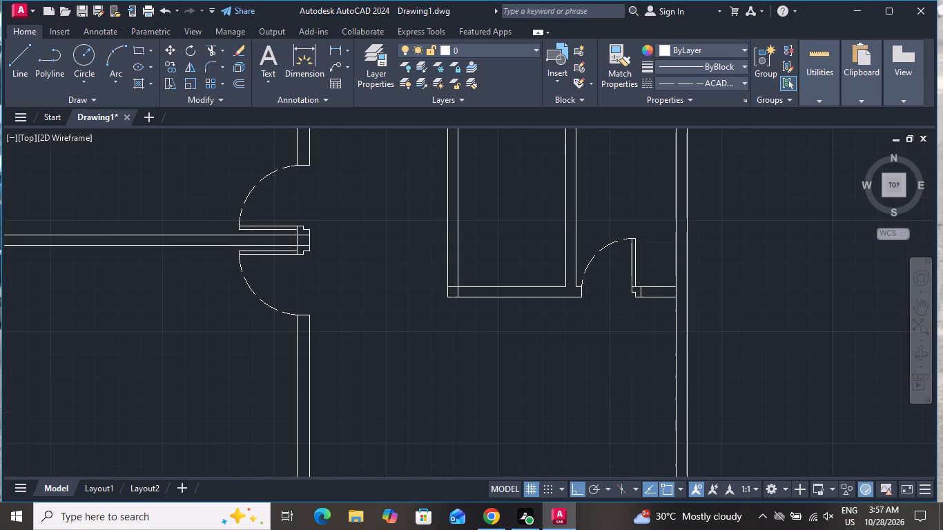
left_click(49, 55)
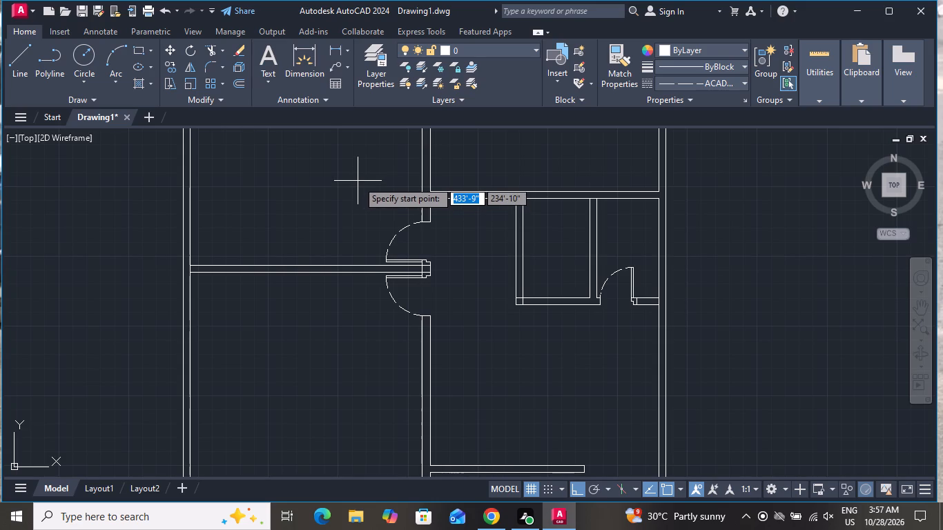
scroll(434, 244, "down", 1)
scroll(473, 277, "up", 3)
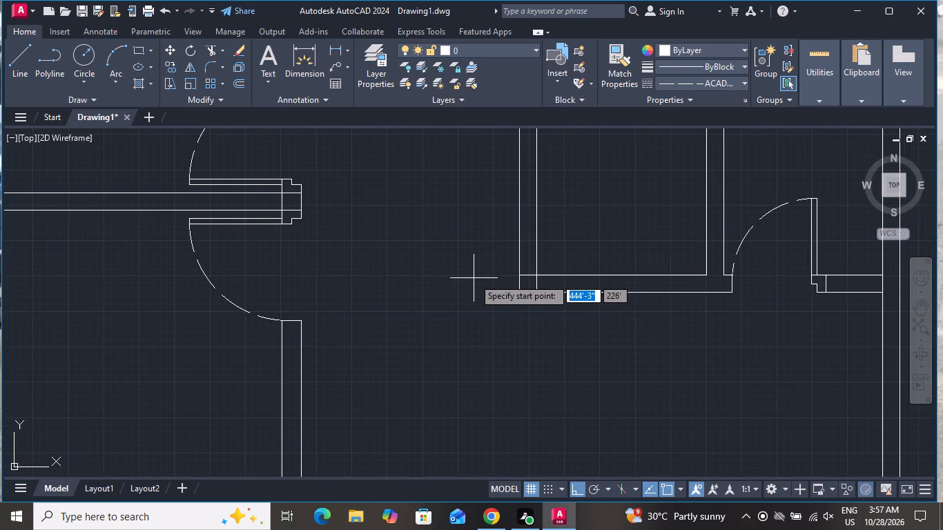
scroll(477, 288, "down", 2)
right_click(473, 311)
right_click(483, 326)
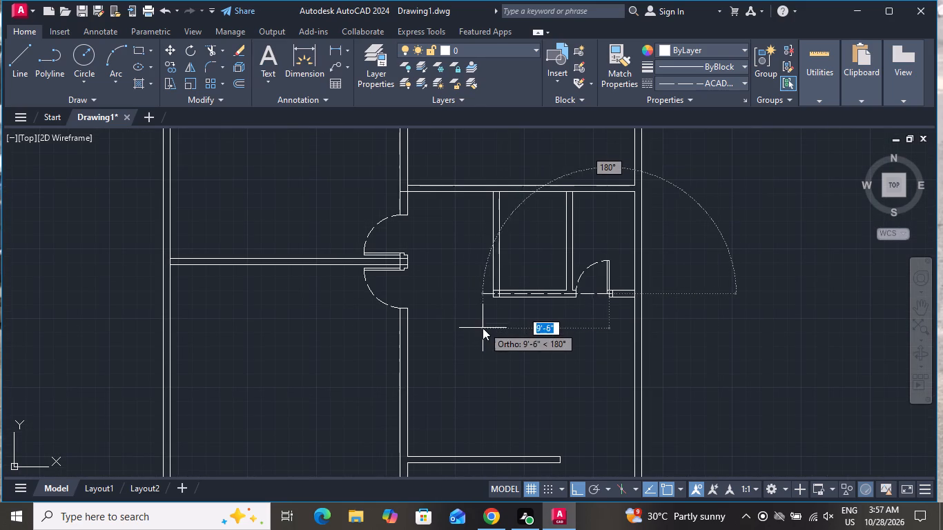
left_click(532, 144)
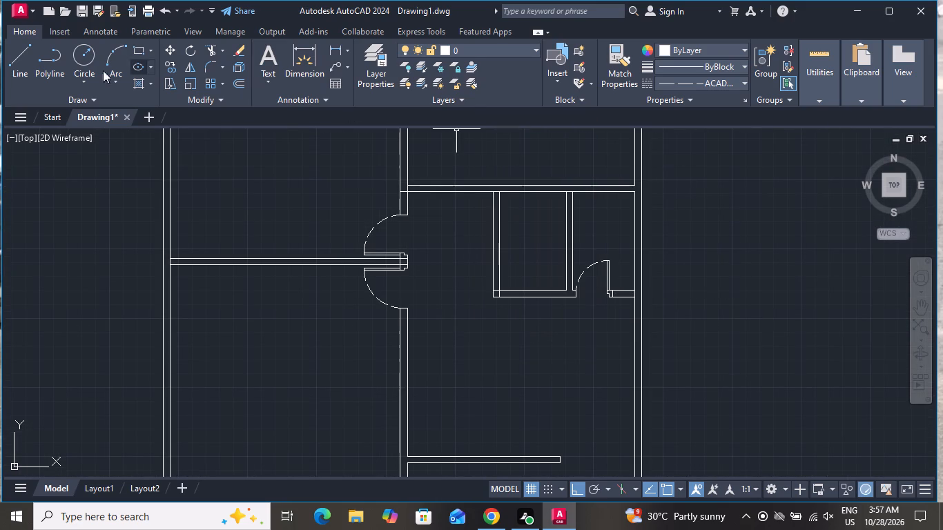
Trim away both face lines of the leftmost short vertical partition above the horizontal wall with the door.
left_click(215, 47)
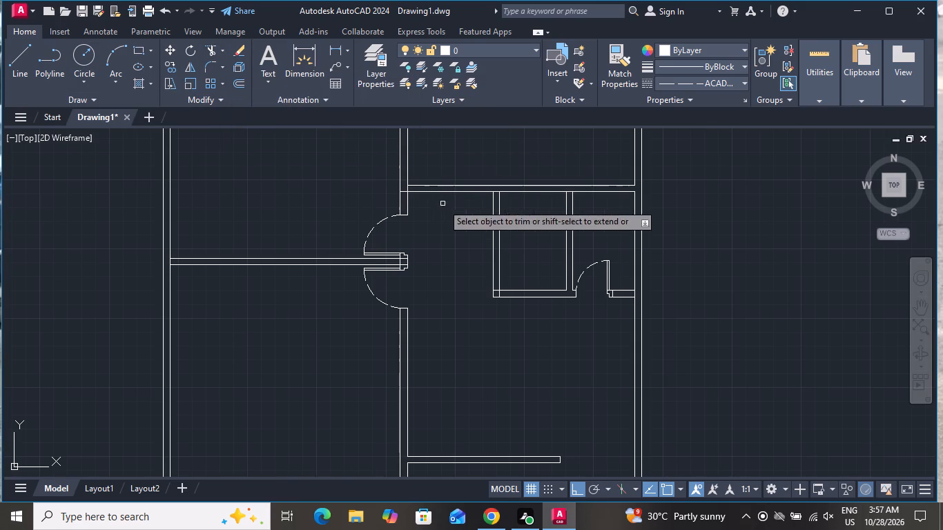
left_click(516, 217)
left_click(431, 243)
right_click(463, 237)
left_click(503, 255)
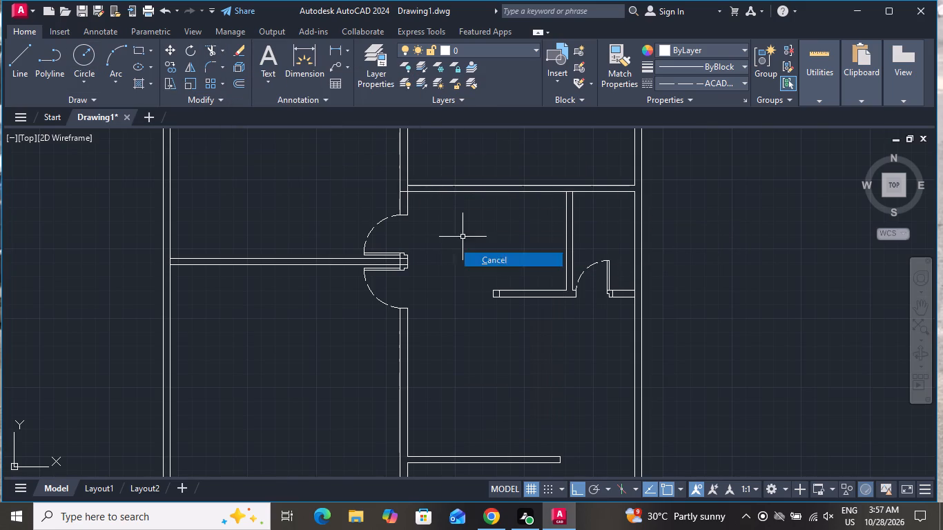
Draw a vertical line from the door wall's upper-left corner up to the lower face of the horizontal wall above.
left_click(17, 53)
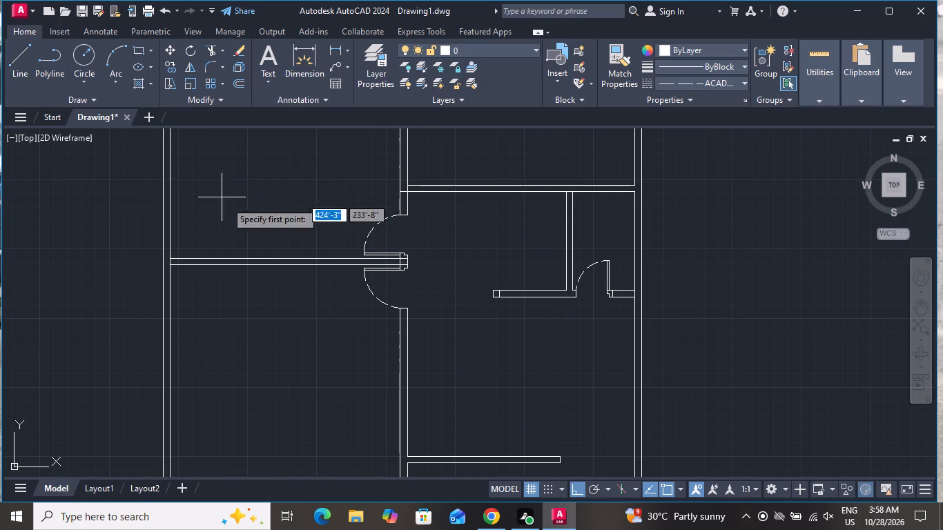
scroll(478, 279, "up", 2)
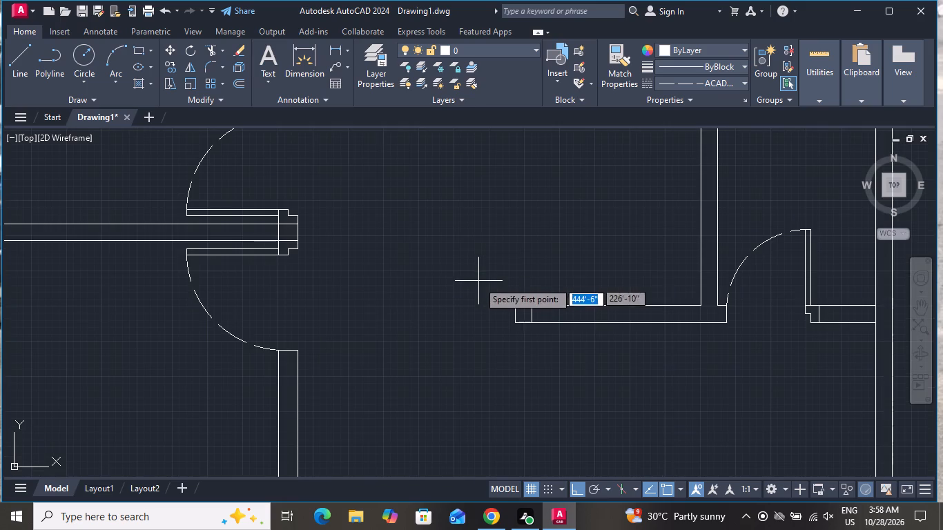
left_click(514, 305)
scroll(521, 242, "down", 3)
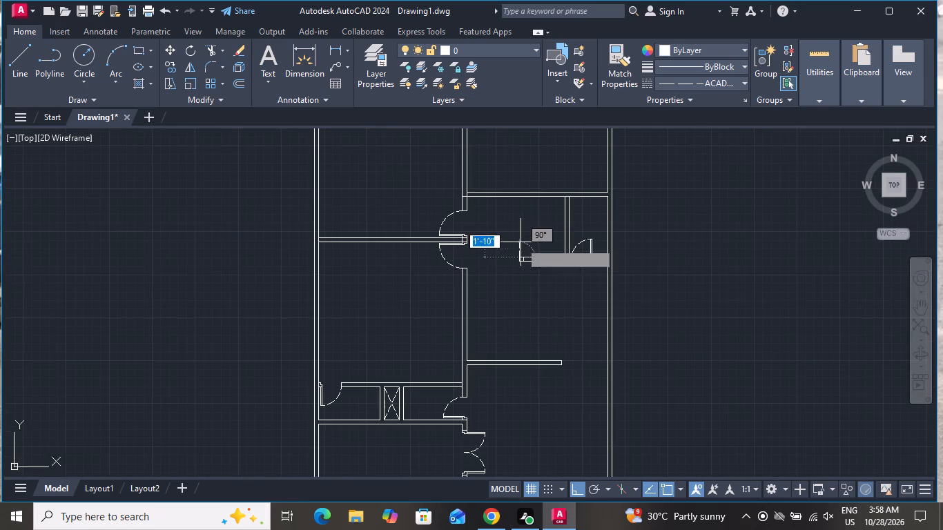
scroll(522, 203, "up", 3)
left_click(509, 175)
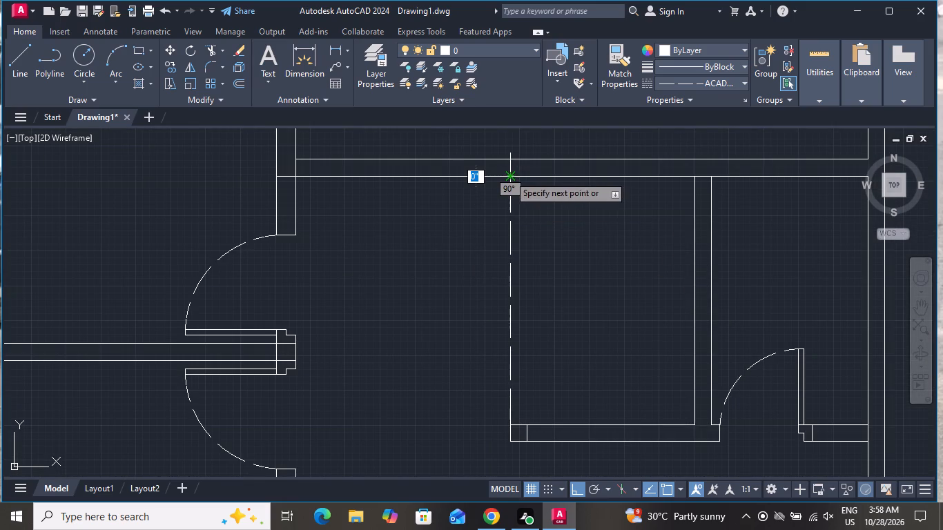
right_click(509, 175)
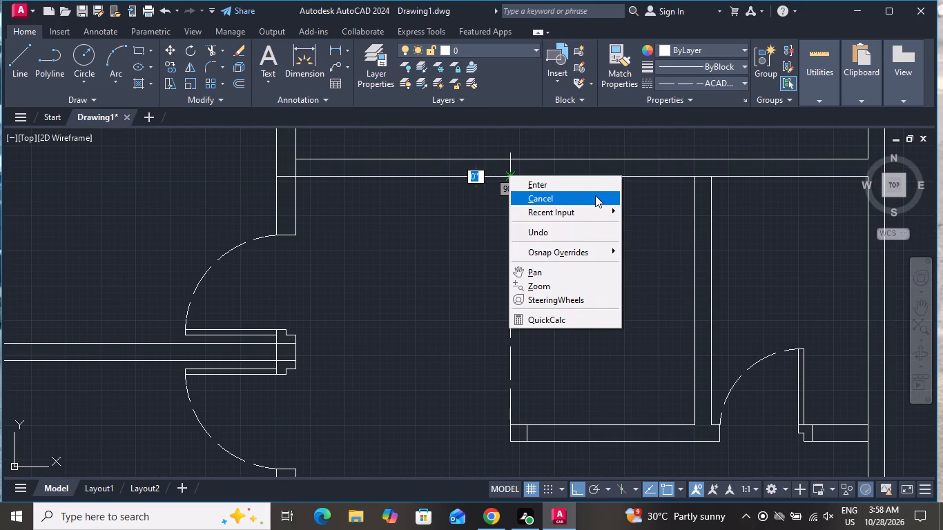
left_click(595, 195)
Change the linetype of the new vertical partition line to ByLayer.
left_click(561, 232)
left_click(487, 264)
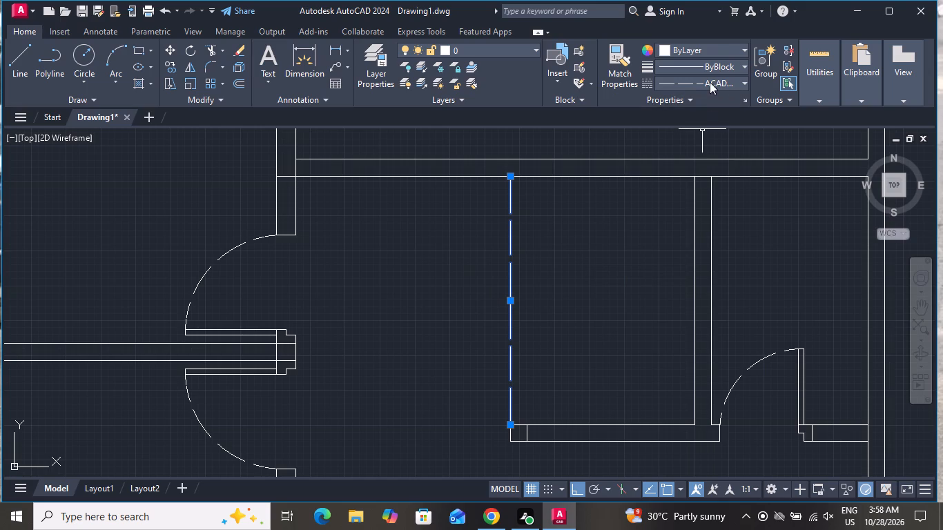
left_click(710, 82)
left_click(697, 99)
Set the current linetype for new objects to ByLayer.
key("Escape")
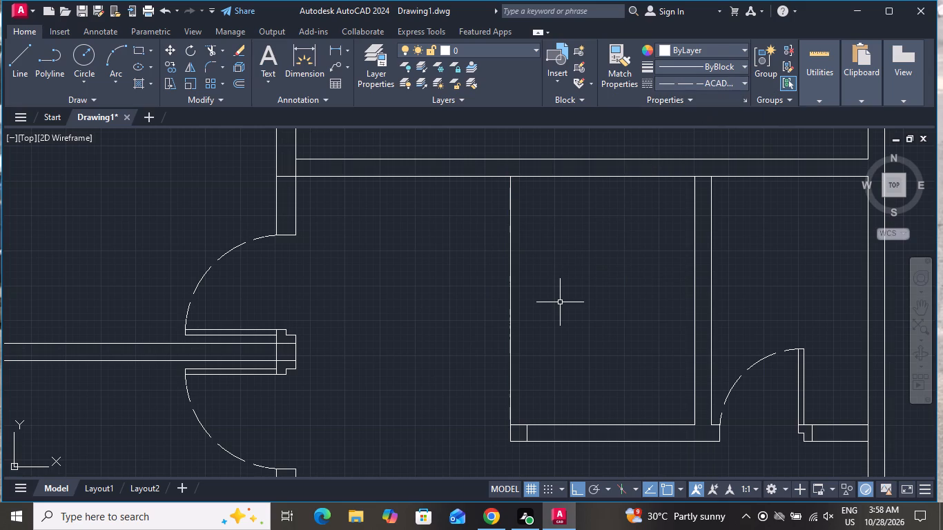
left_click(681, 84)
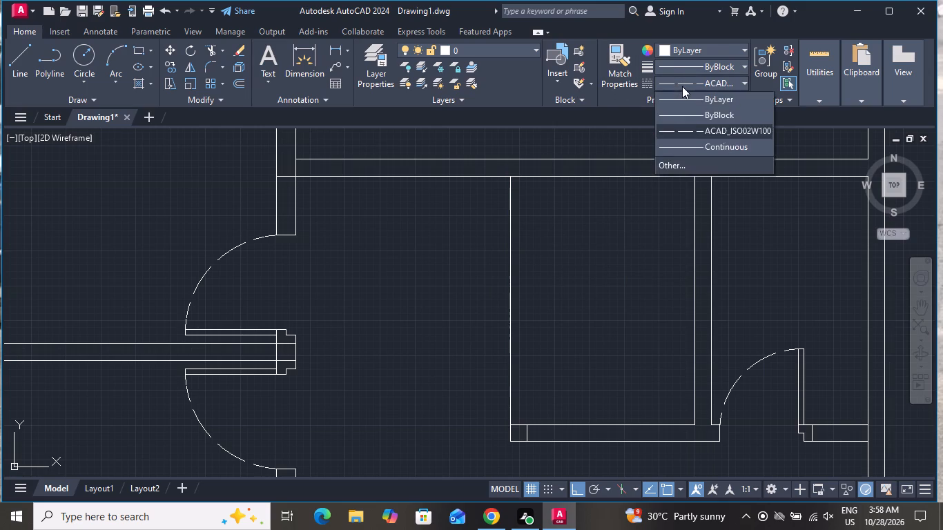
left_click(685, 95)
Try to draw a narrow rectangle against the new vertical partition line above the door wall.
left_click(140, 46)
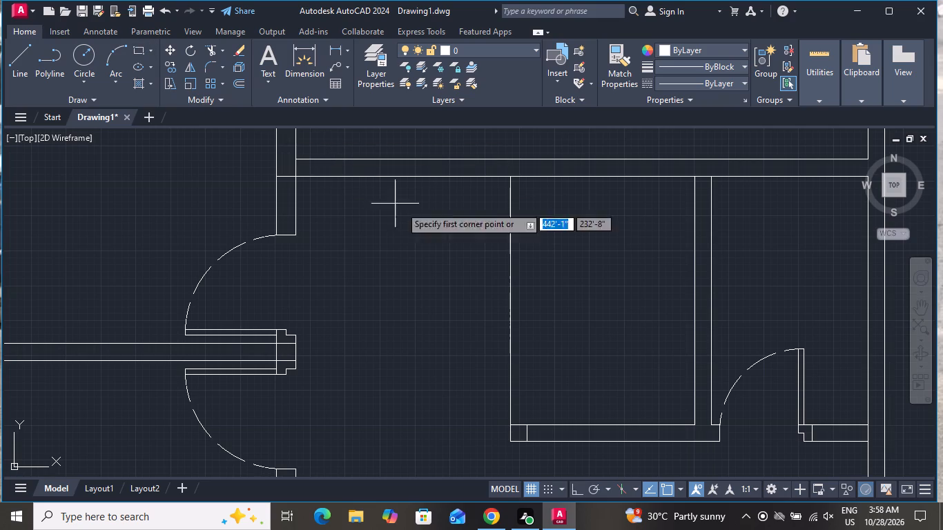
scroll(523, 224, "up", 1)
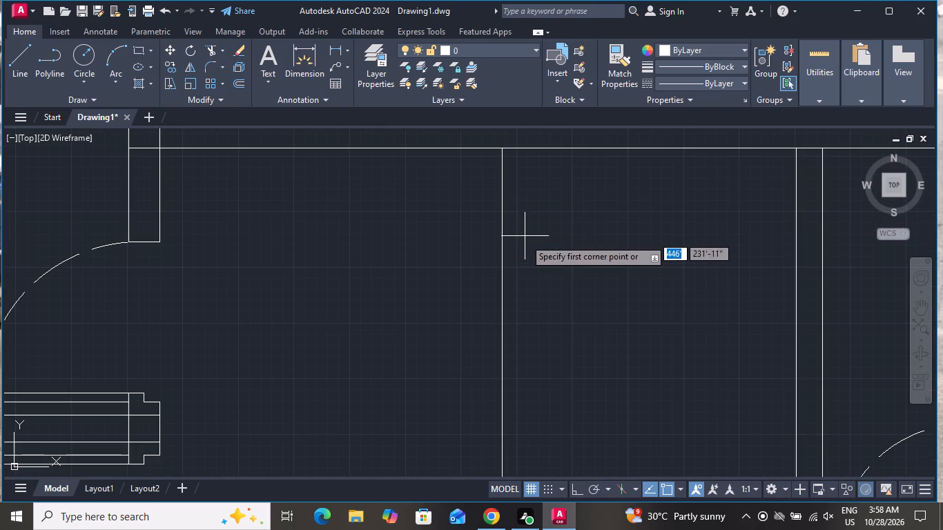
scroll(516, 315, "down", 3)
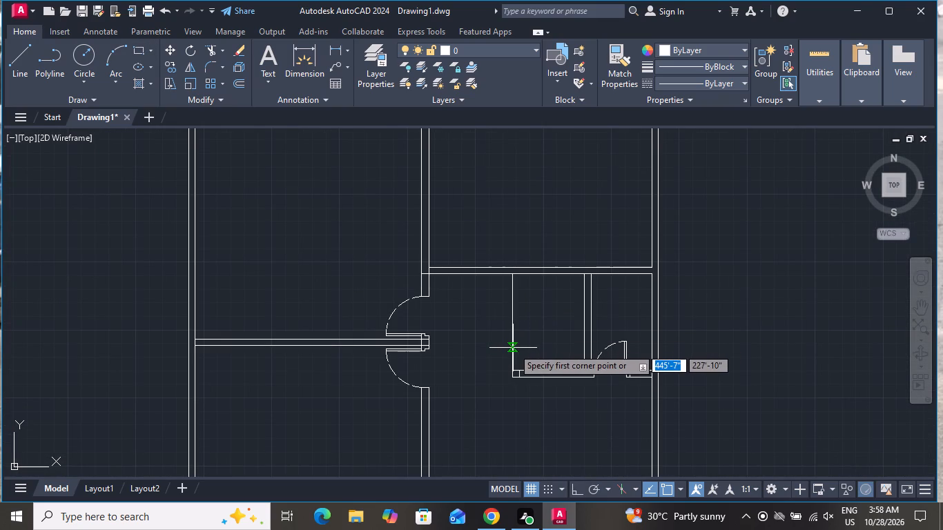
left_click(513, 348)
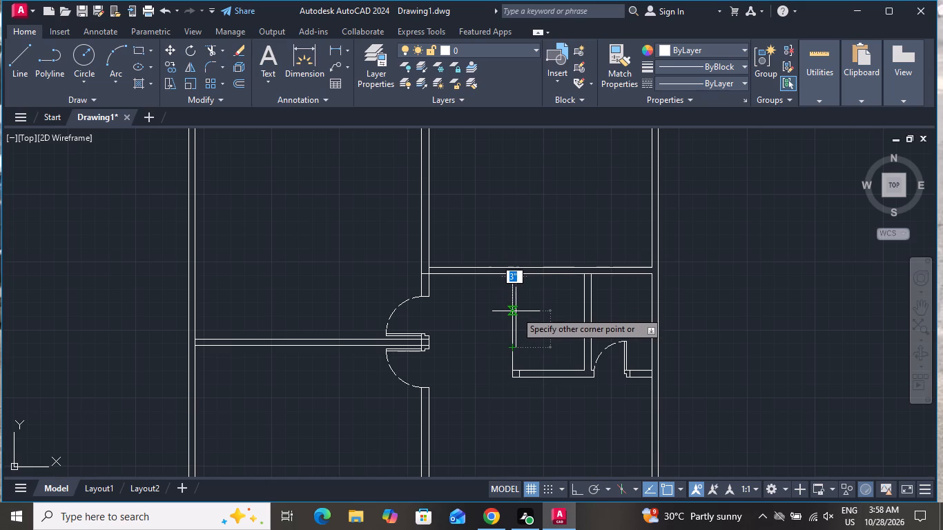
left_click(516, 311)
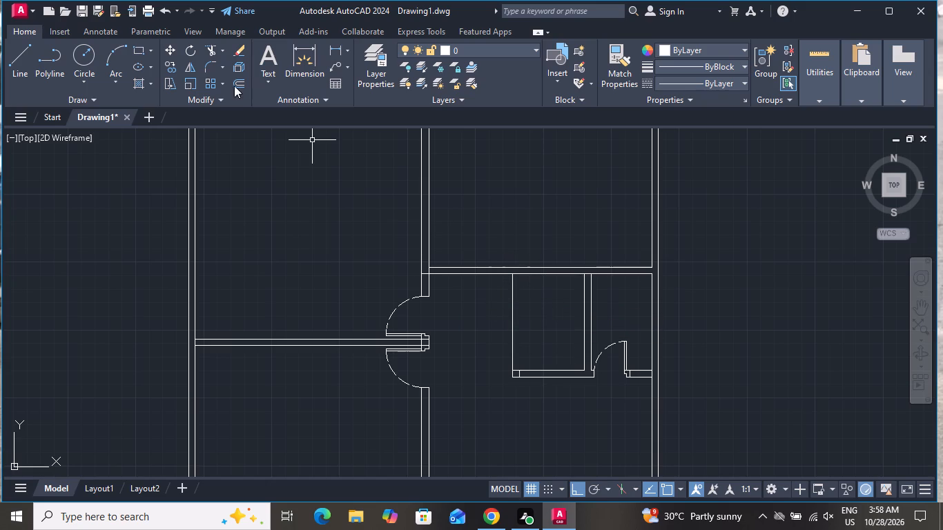
Draw a rectangle about 5" wide and 2'-7" high against the inner side of the vertical partition line, just above the door wall.
left_click(141, 47)
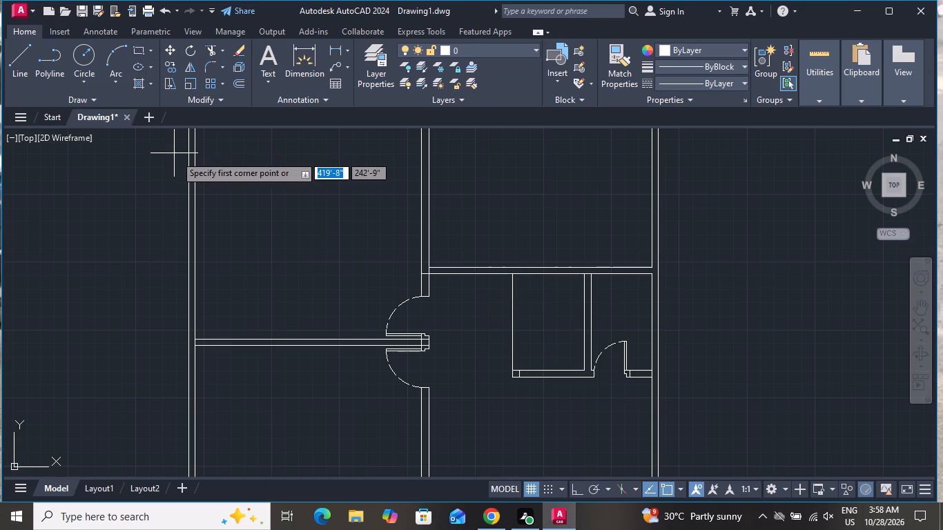
scroll(523, 357, "up", 2)
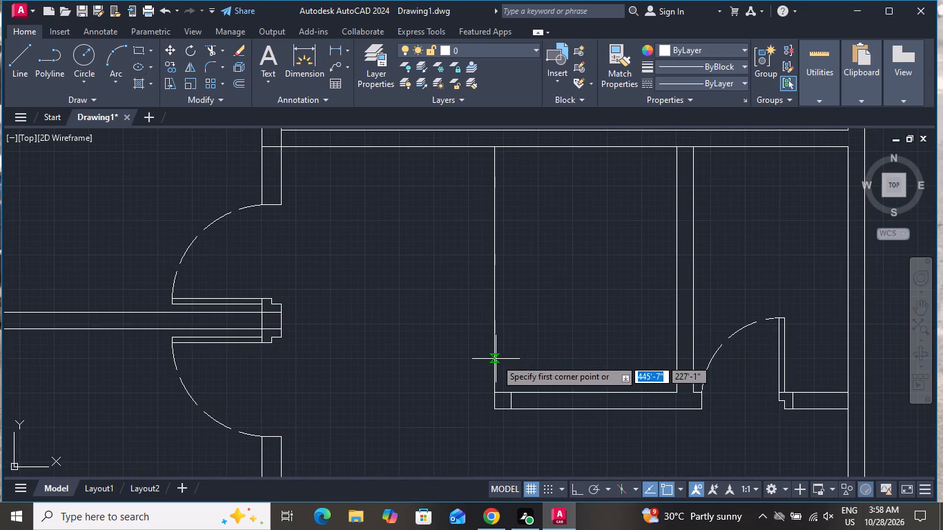
left_click(496, 357)
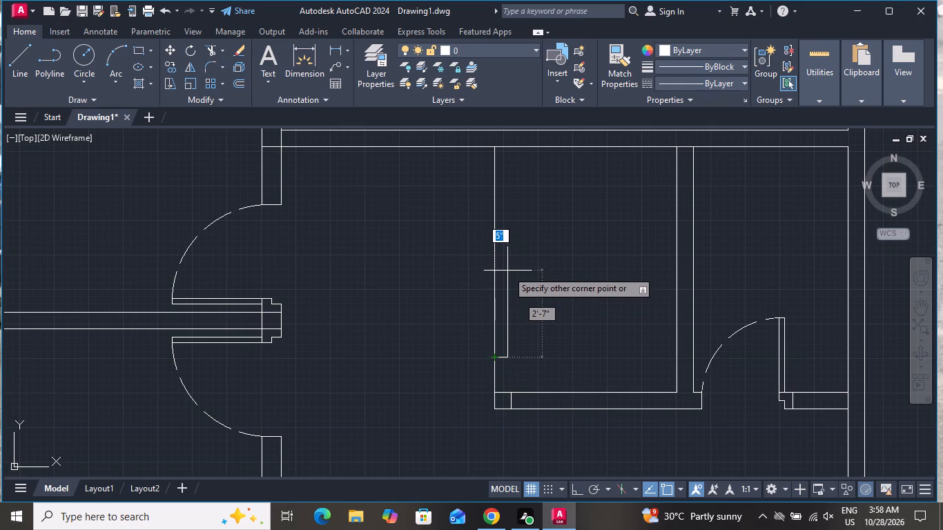
left_click(507, 269)
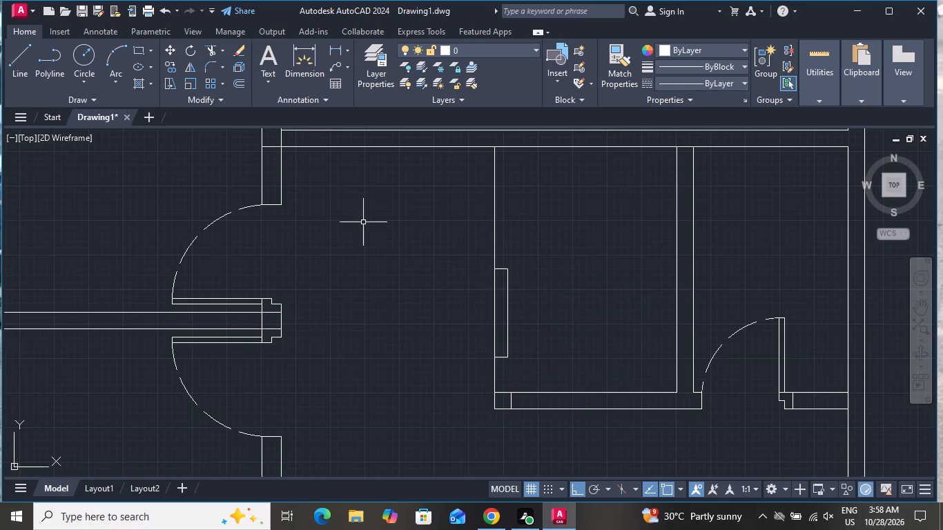
Draw a second upright rectangle about 1" wide from the first rectangle's inner edge, overlapping it and extending above its top.
left_click(139, 41)
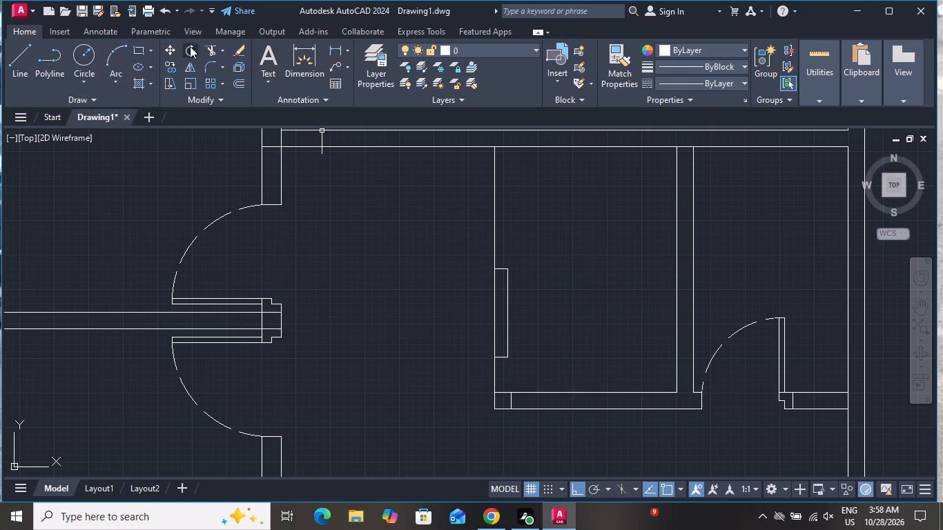
left_click(139, 50)
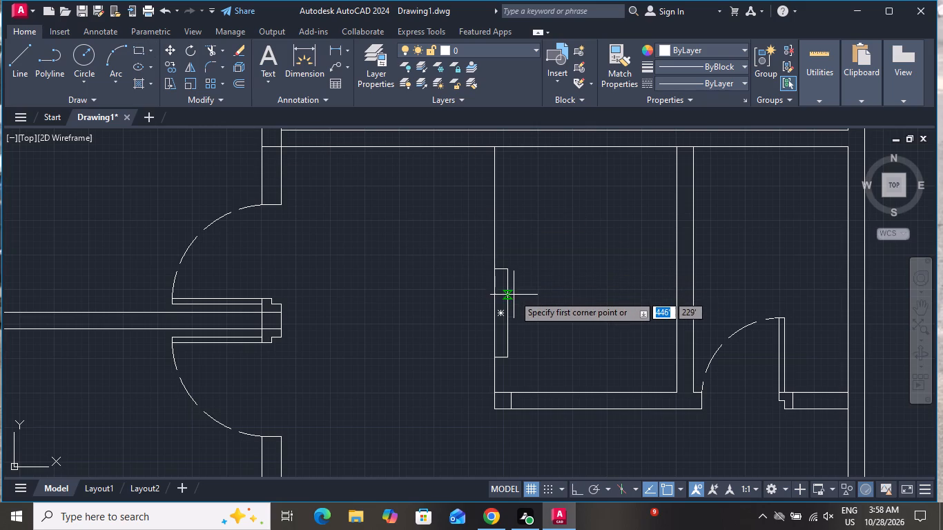
left_click(507, 299)
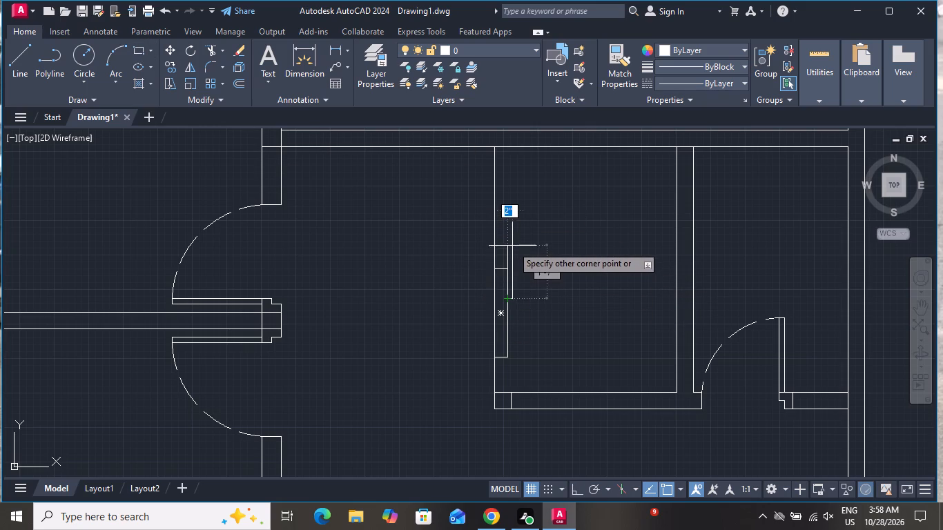
left_click(512, 201)
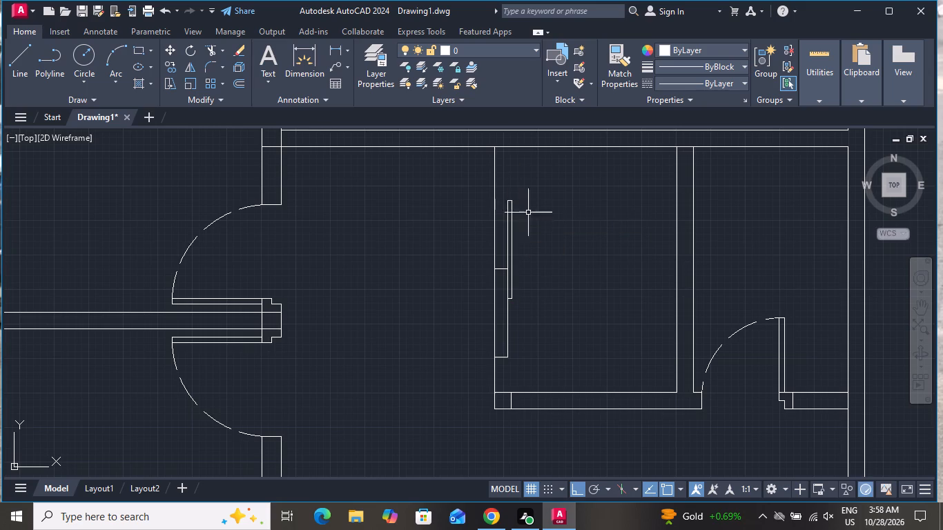
Trim the short vertical line inside the door wall's free end and the outer wall's inner face line across its other end.
scroll(538, 233, "down", 2)
scroll(560, 258, "up", 1)
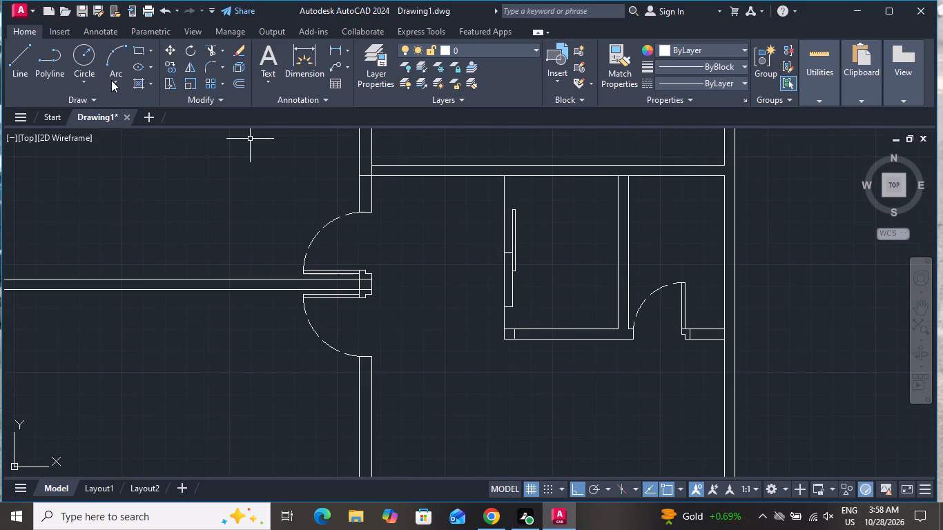
left_click(211, 50)
scroll(521, 343, "up", 2)
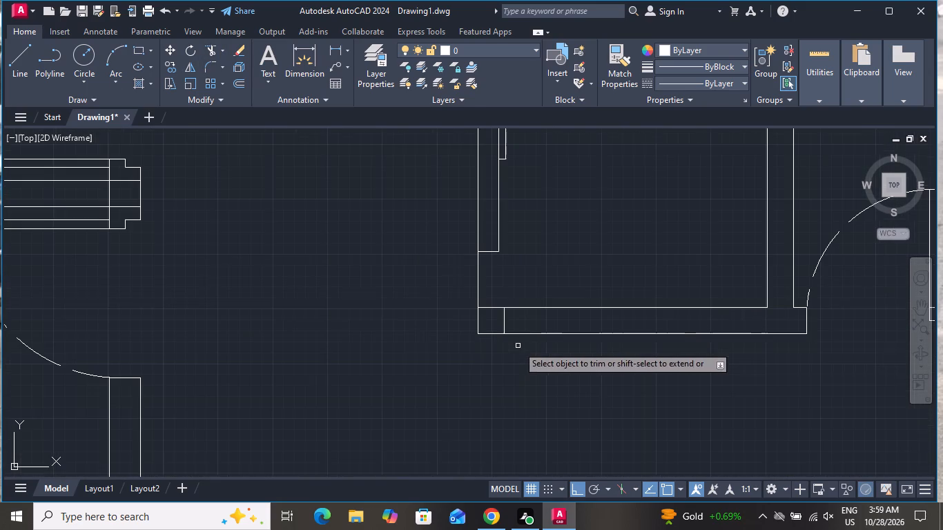
left_click(502, 326)
scroll(534, 391, "down", 2)
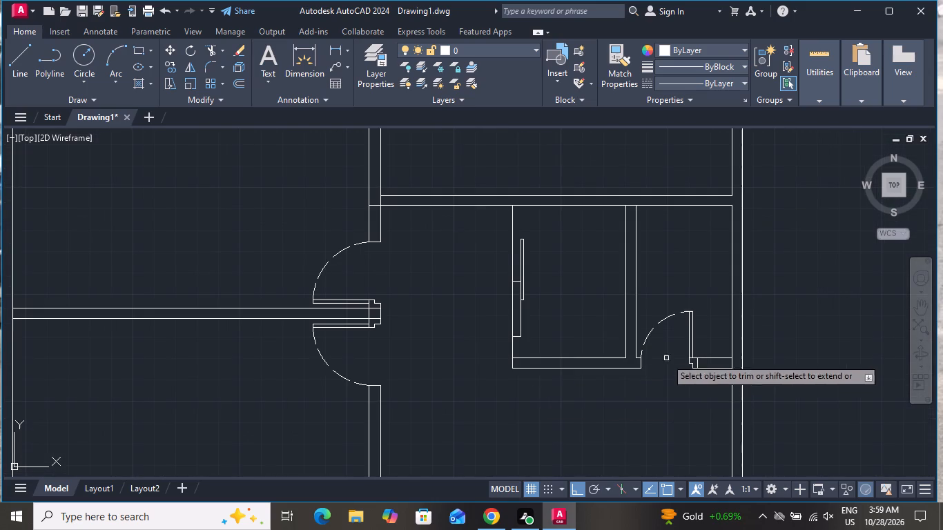
left_click(730, 362)
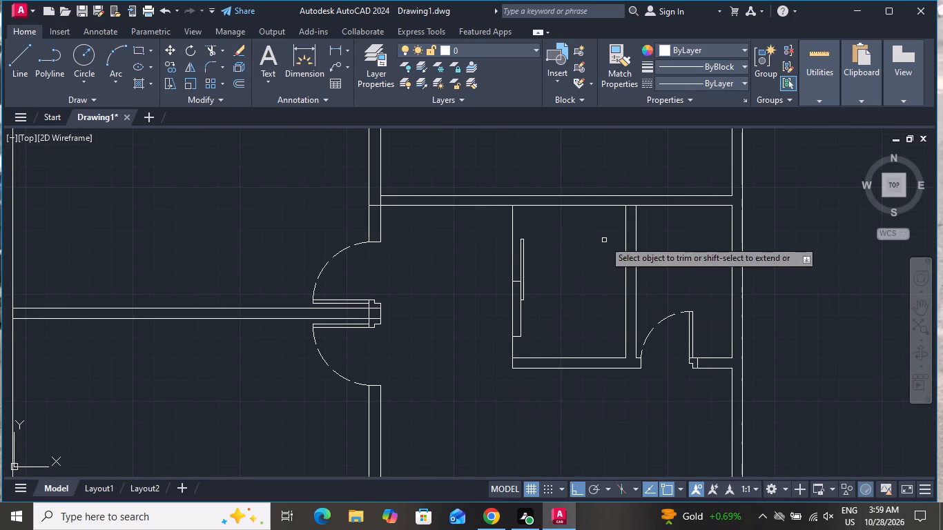
Trim the lines crossing the upper horizontal wall's junctions with the double-line partition and the central vertical wall.
left_click(632, 205)
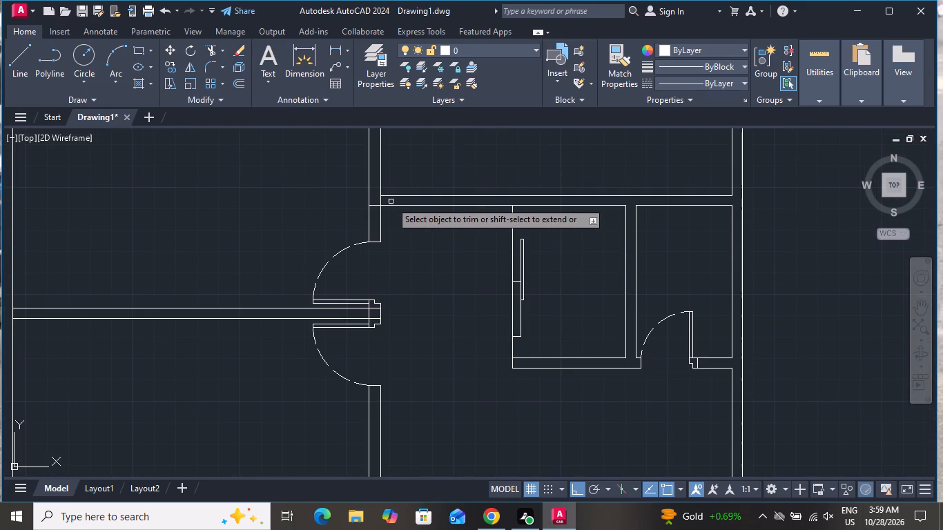
left_click(375, 206)
left_click(384, 197)
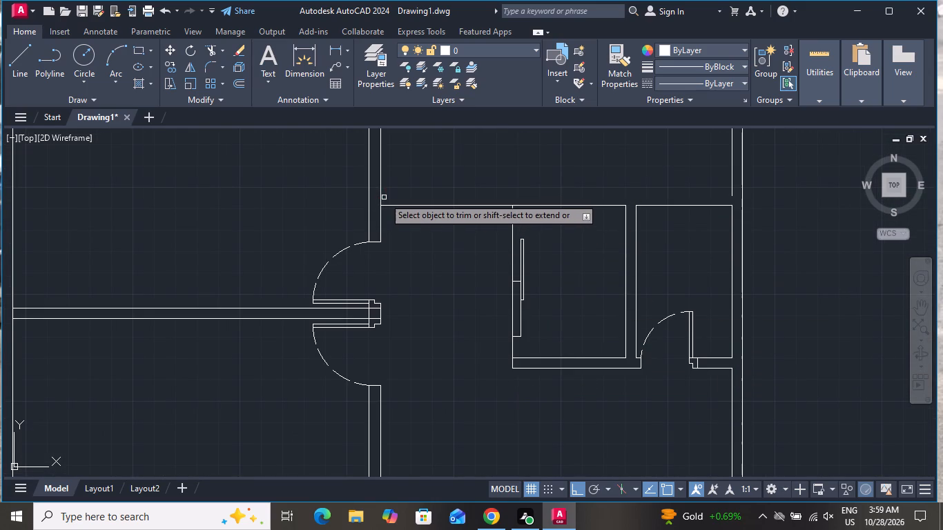
key("ctrl+z")
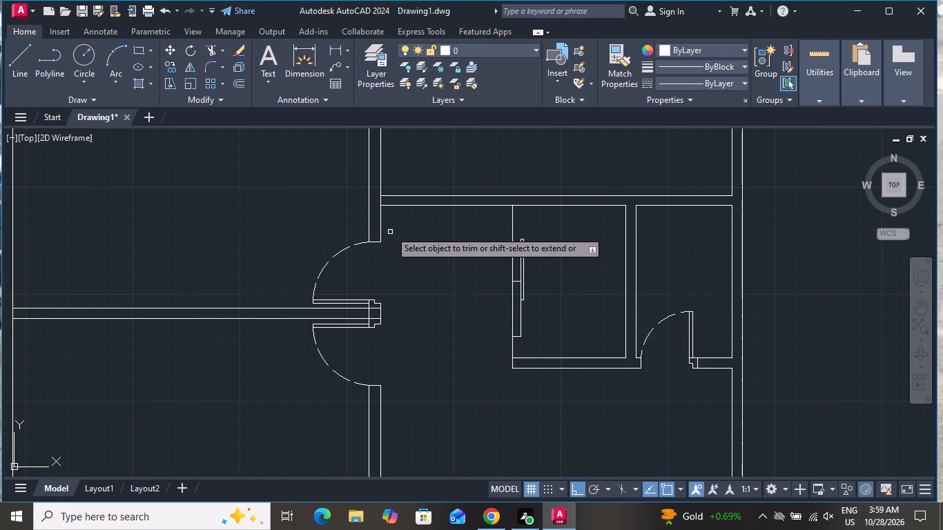
scroll(387, 196, "up", 2)
left_click(375, 210)
left_click(362, 210)
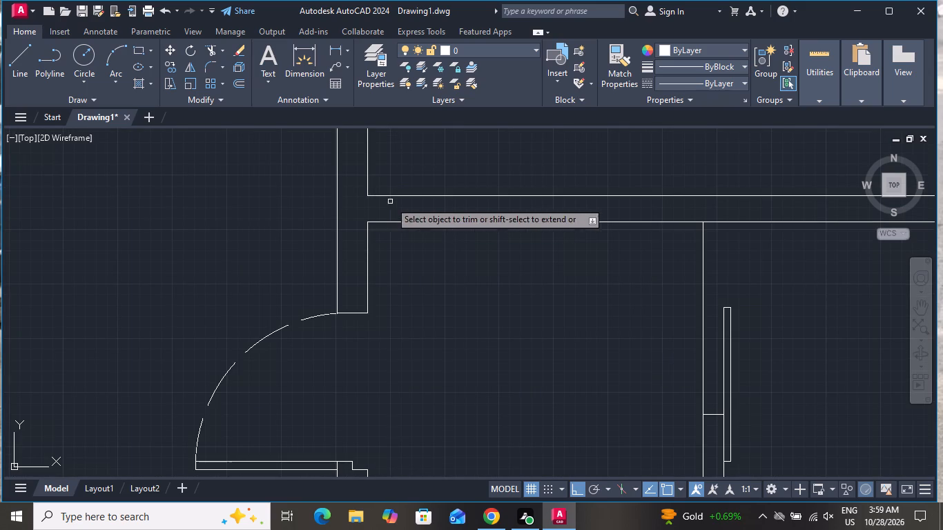
scroll(411, 201, "down", 3)
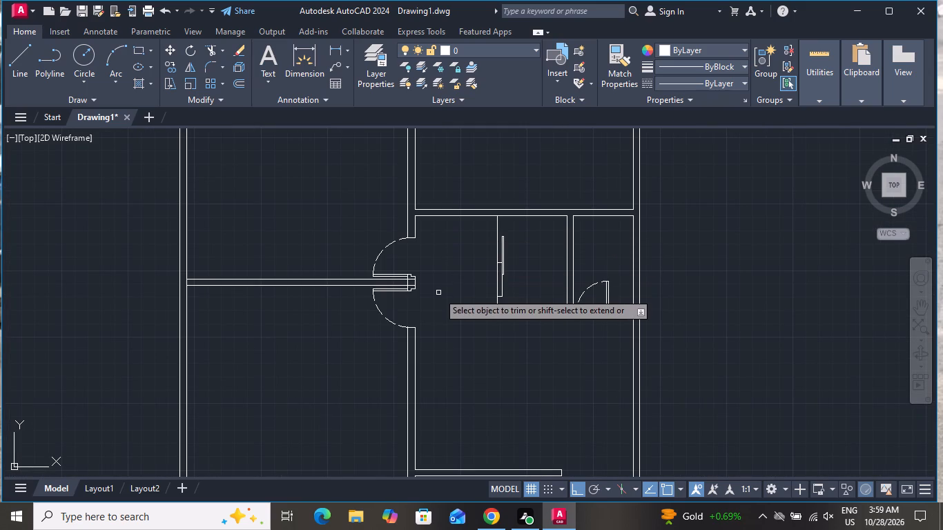
right_click(438, 293)
left_click(453, 319)
scroll(469, 308, "down", 2)
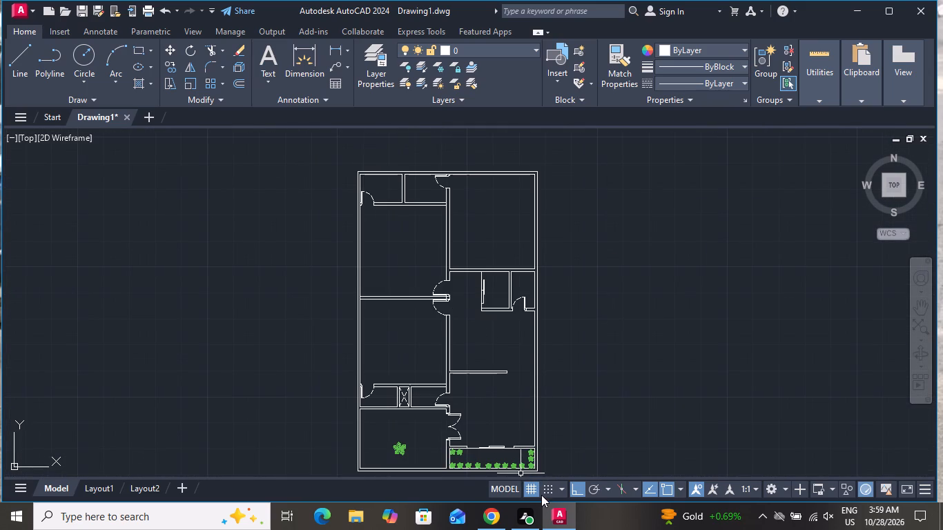
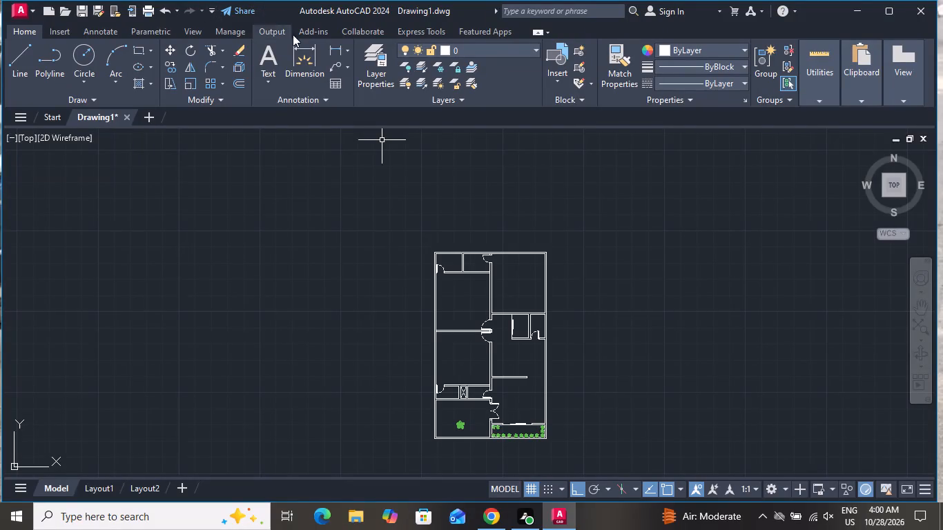
Draw a 6" vertical line across the top outer wall at the midpoint of the upper-left small room's inner wall face.
left_click(26, 55)
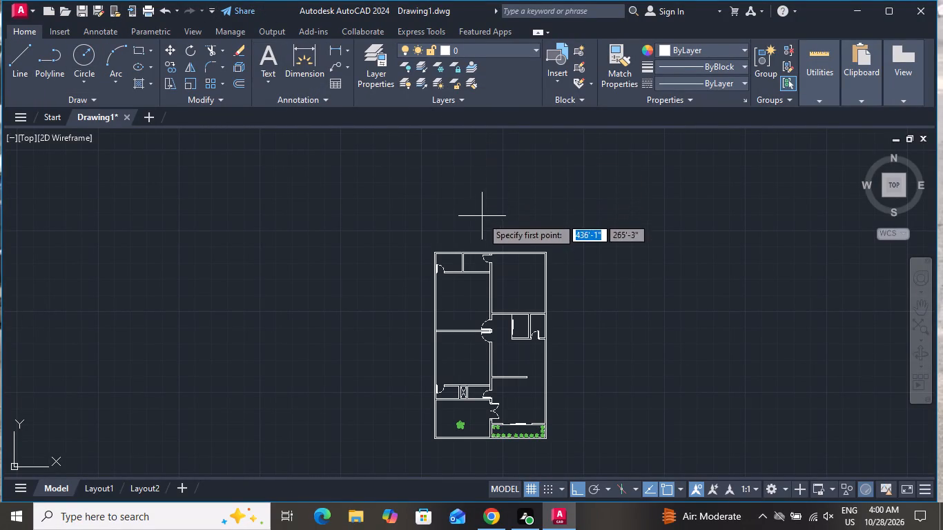
scroll(465, 247, "up", 4)
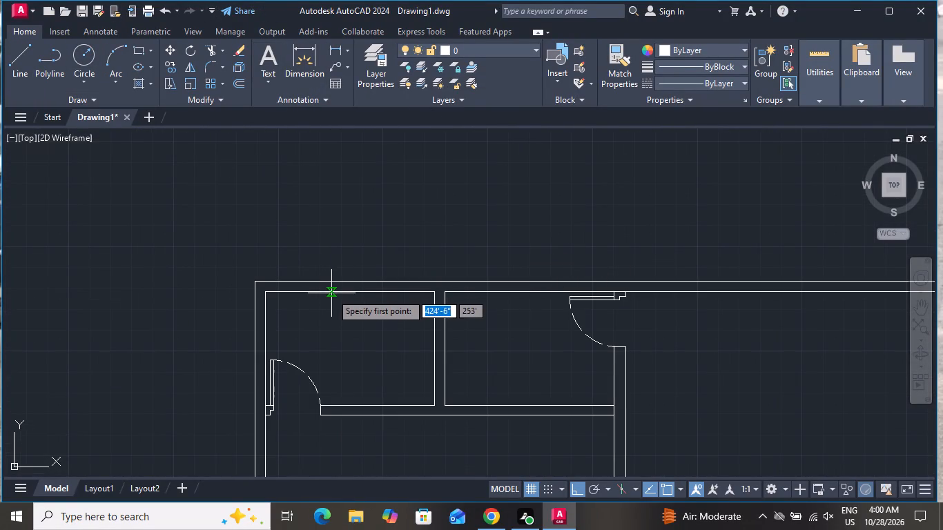
left_click(349, 289)
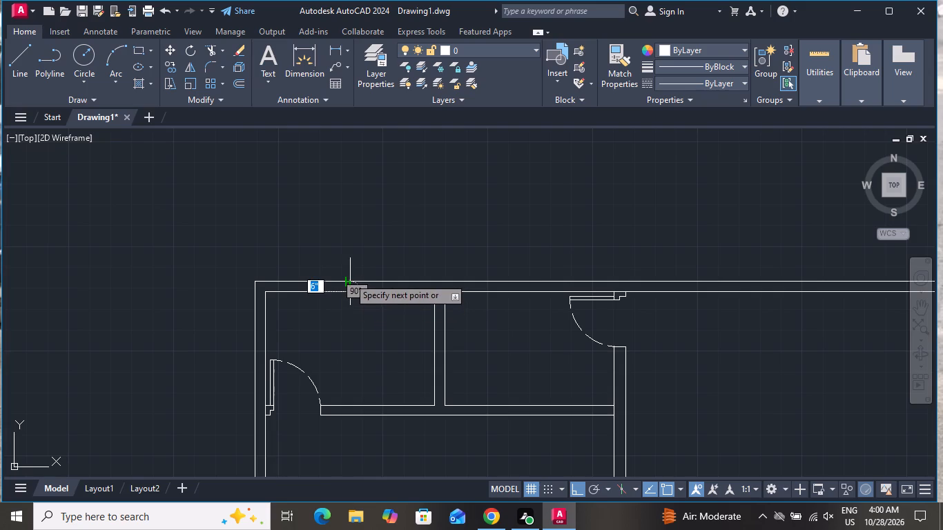
left_click(349, 277)
right_click(349, 277)
left_click(387, 301)
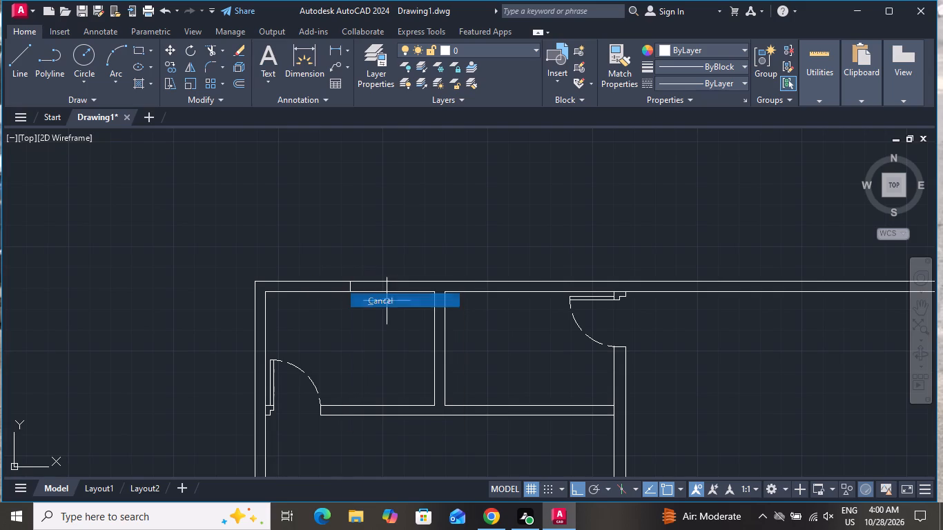
Offset the short line across the top wall by 1' to both sides to mark the window opening.
type("O")
key("space")
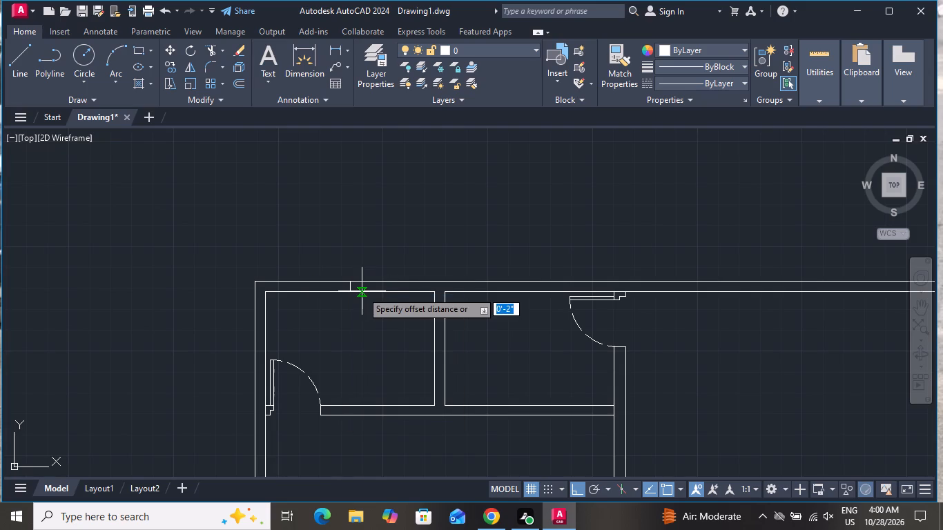
type("1'")
key("Return")
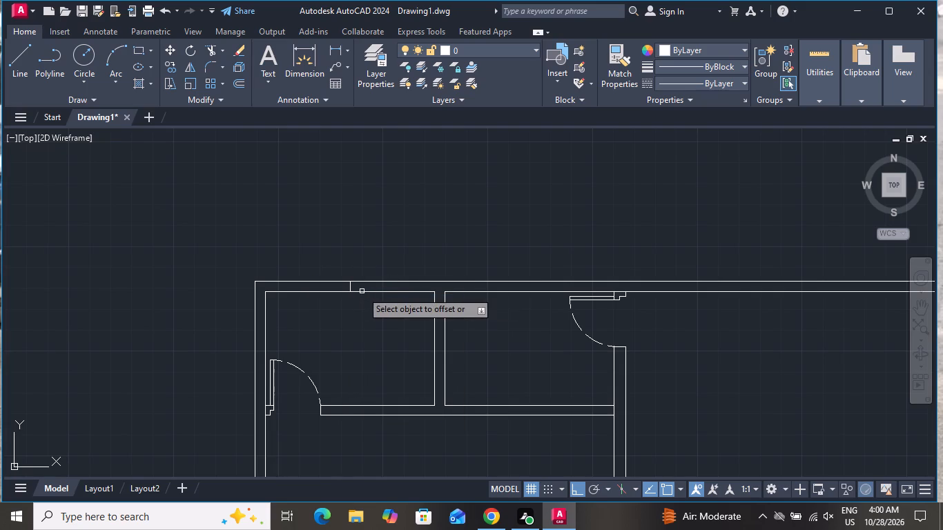
scroll(369, 304, "up", 2)
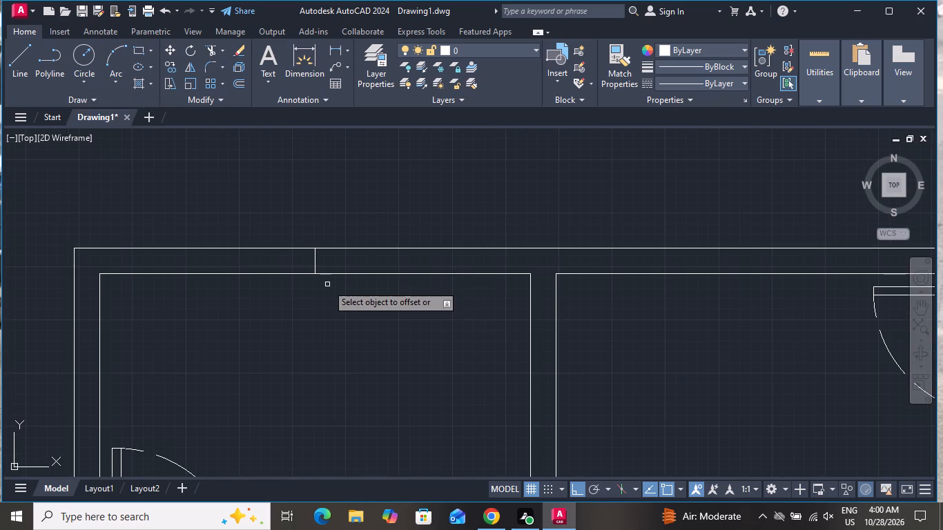
left_click(315, 259)
left_click(211, 264)
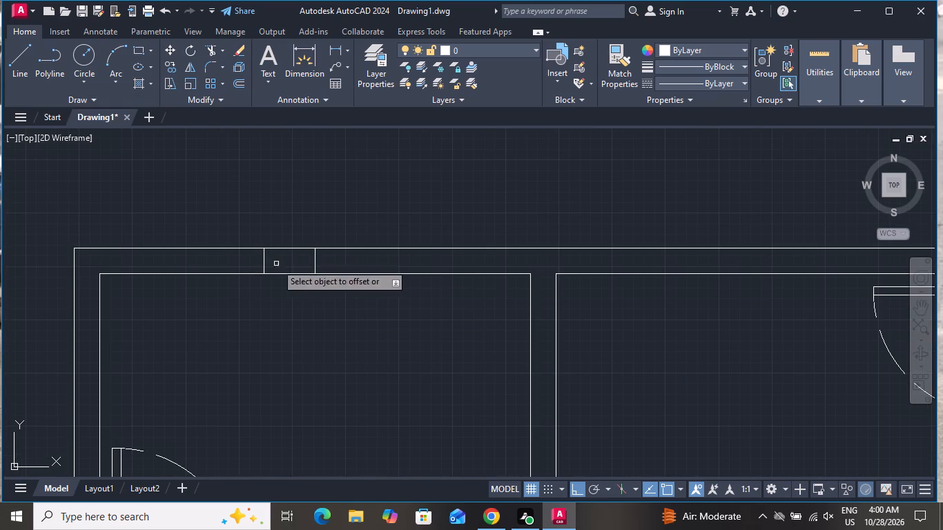
left_click(316, 259)
left_click(358, 261)
right_click(358, 261)
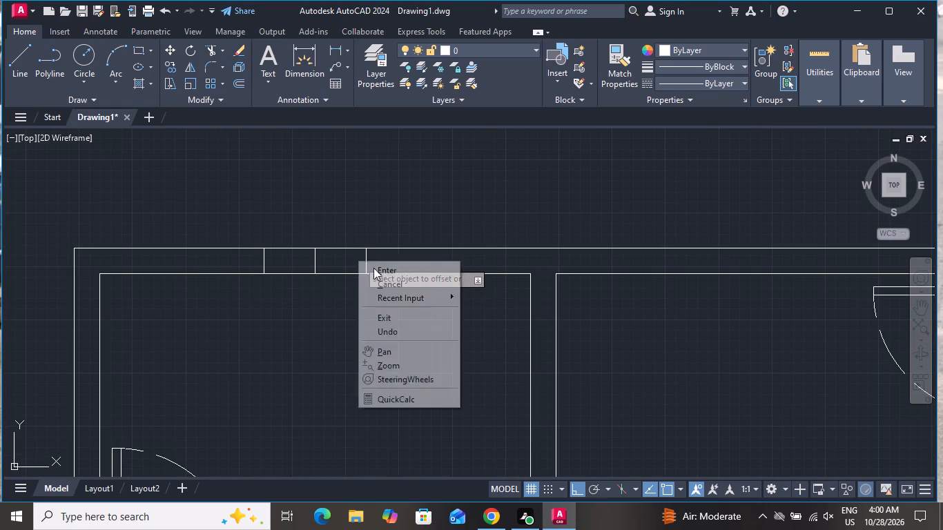
left_click(380, 282)
Offset the window opening's two end lines outward by 2" to form the jambs.
type("O 2")
key("shift+quotedbl")
key("Return")
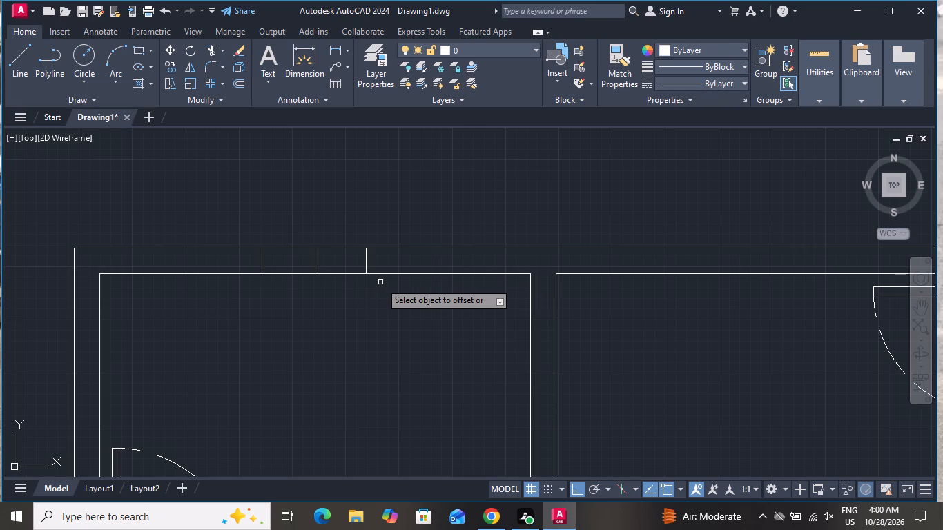
left_click(368, 265)
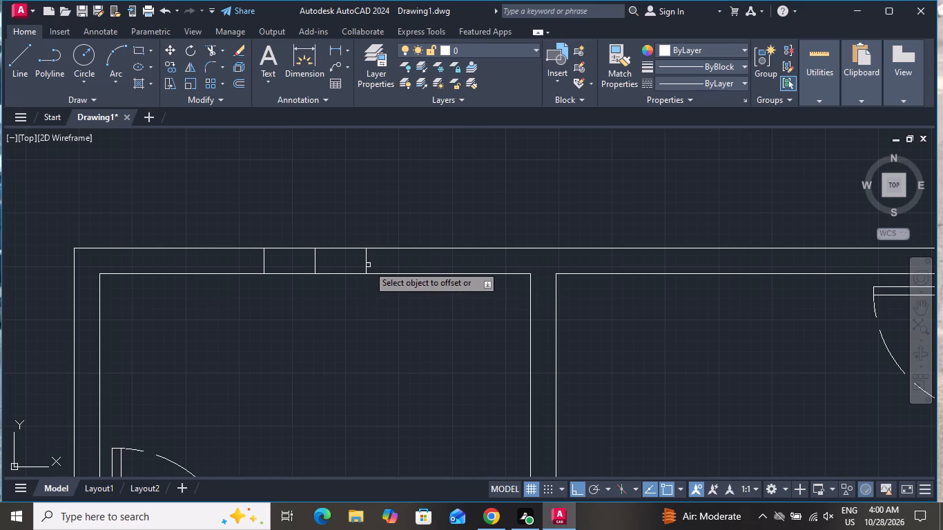
left_click(365, 267)
left_click(393, 255)
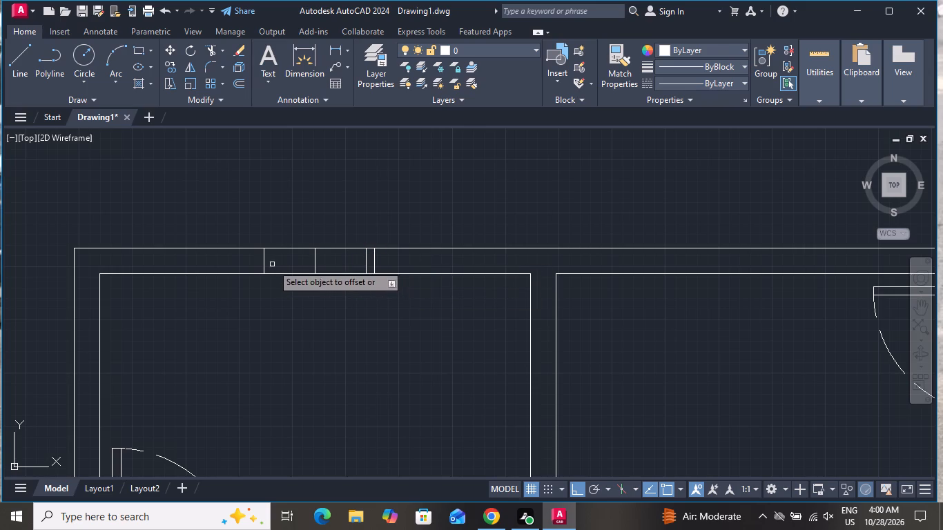
left_click(264, 264)
left_click(243, 266)
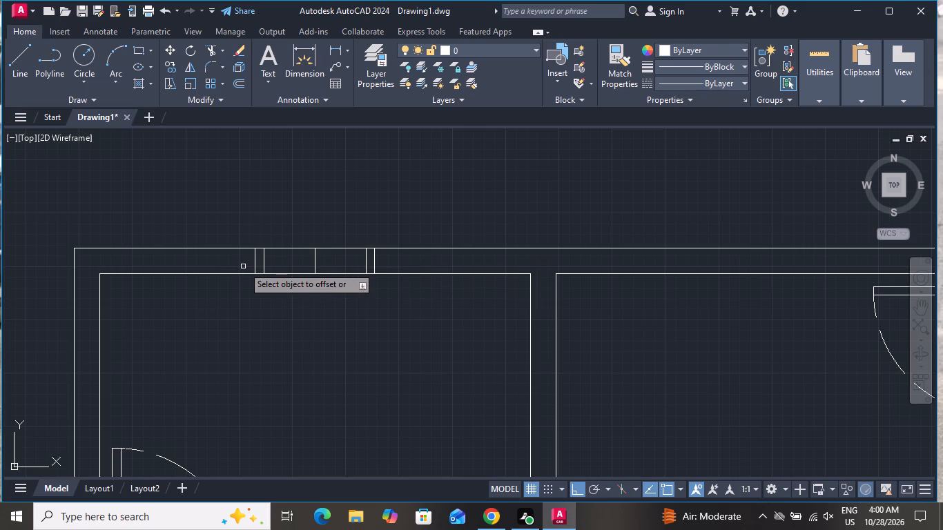
right_click(243, 266)
left_click(260, 287)
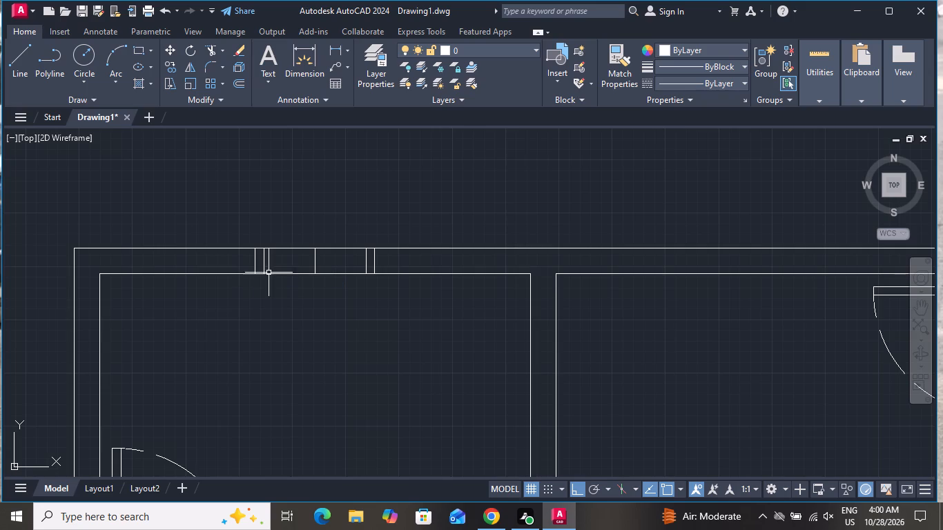
Draw a horizontal line along the middle of the wall between the window's two inner jamb lines.
scroll(271, 272, "down", 1)
left_click(16, 50)
scroll(262, 234, "up", 1)
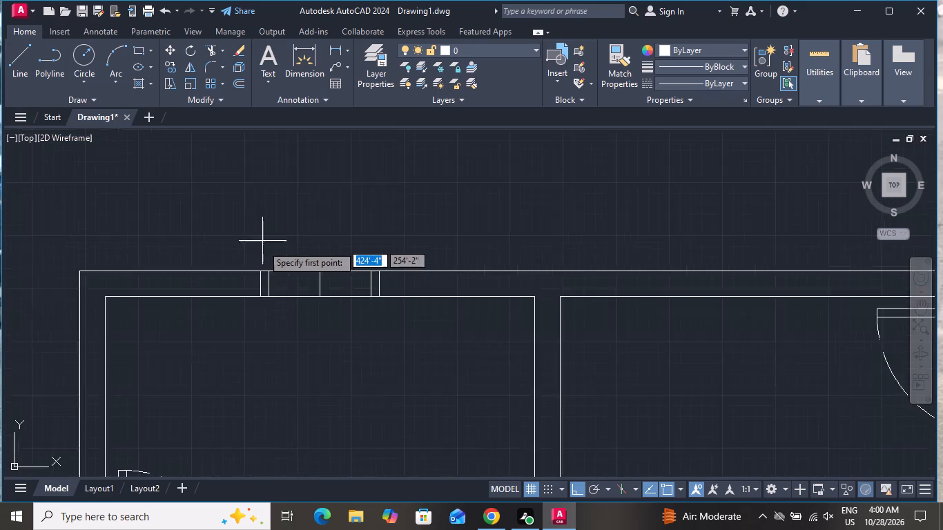
scroll(262, 245, "up", 2)
left_click(276, 331)
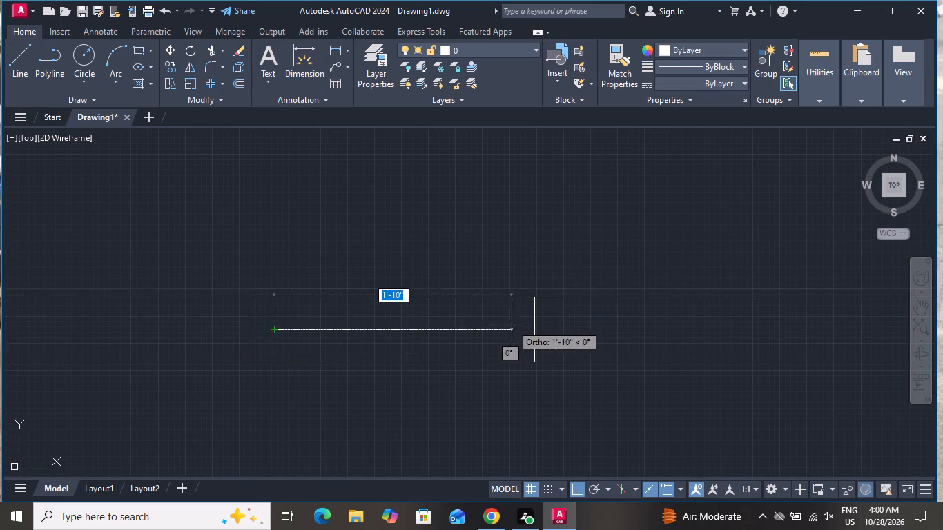
left_click(534, 332)
right_click(534, 332)
left_click(546, 353)
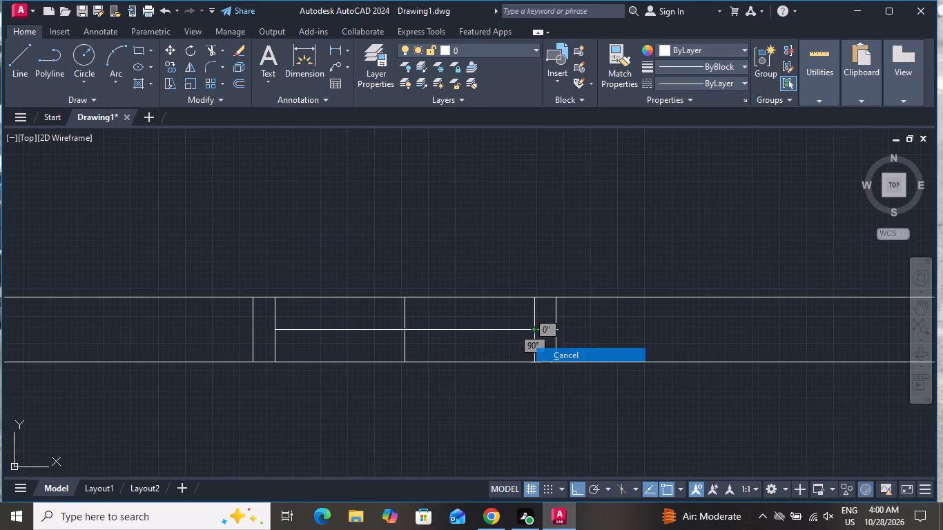
Offset the window's horizontal centre line by 1" both above and below.
type("O")
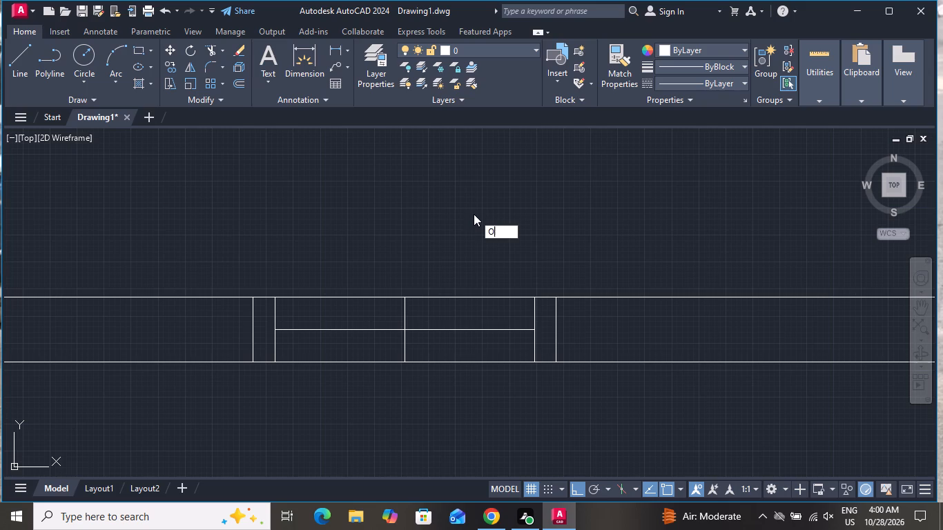
key("space")
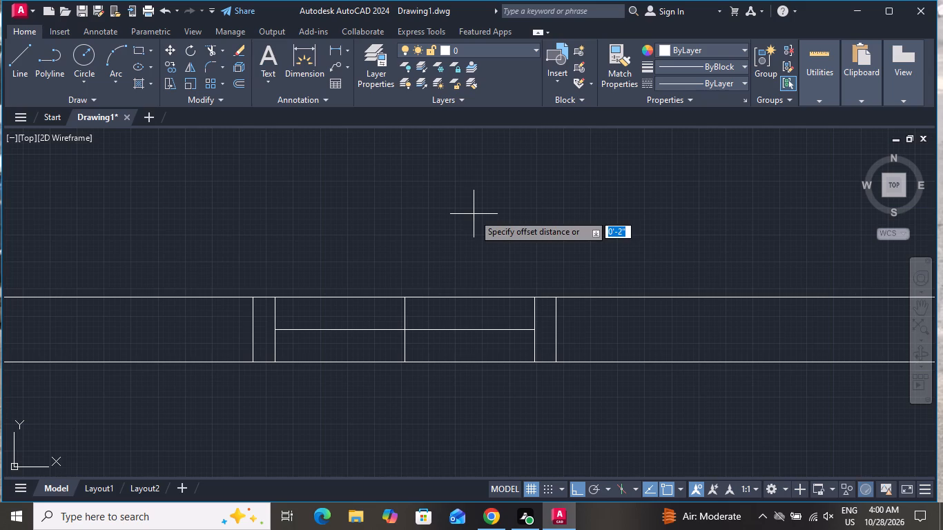
key("1")
key("shift+quotedbl")
key("Return")
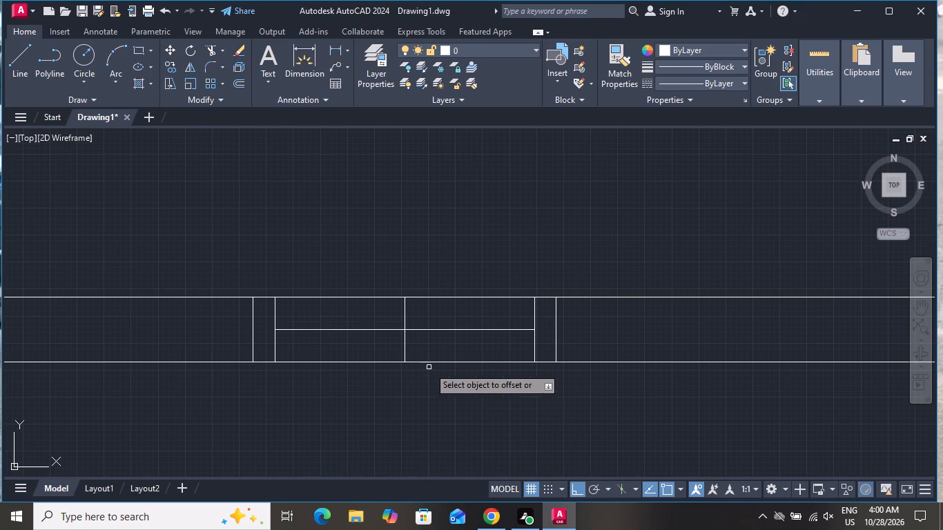
left_click(445, 328)
left_click(446, 322)
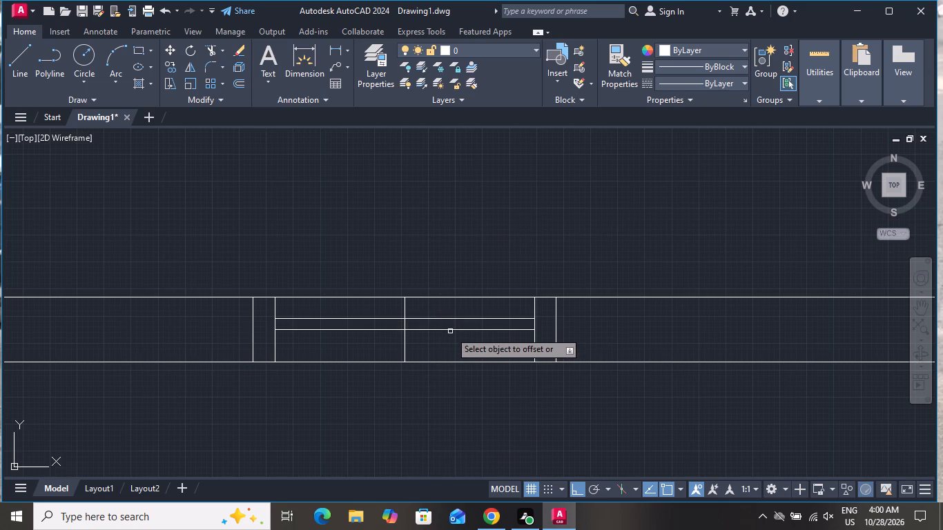
left_click(450, 331)
left_click(454, 339)
right_click(454, 340)
left_click(482, 365)
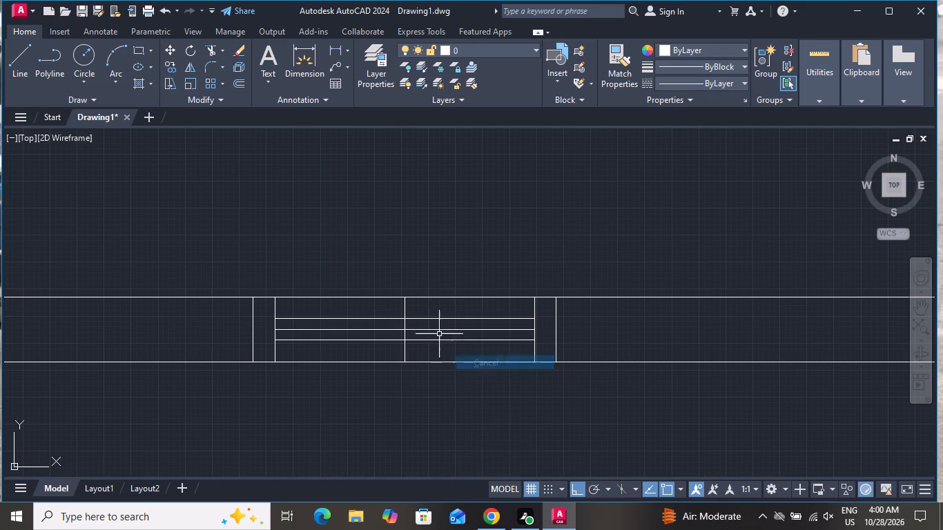
Delete the window's vertical and horizontal centre lines, leaving the two offset glass lines.
scroll(411, 323, "up", 2)
left_click(411, 322)
left_click(372, 357)
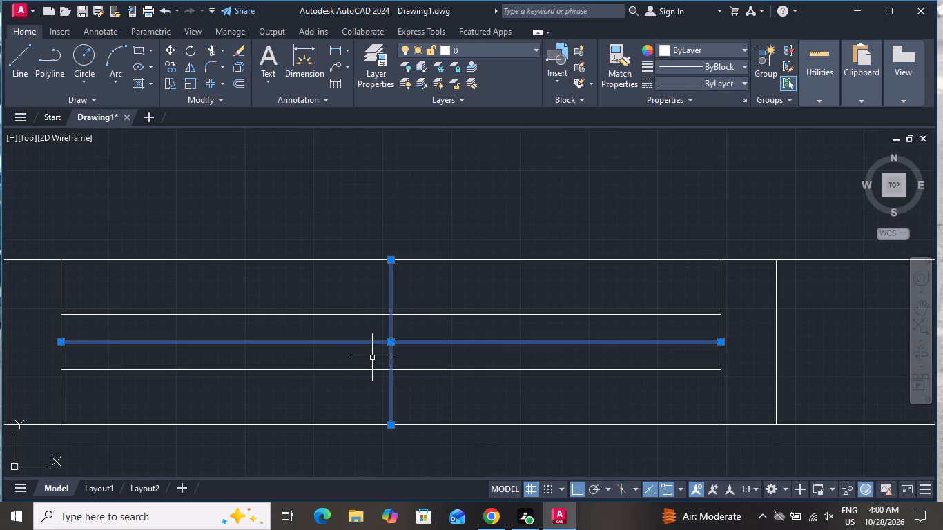
key("Delete")
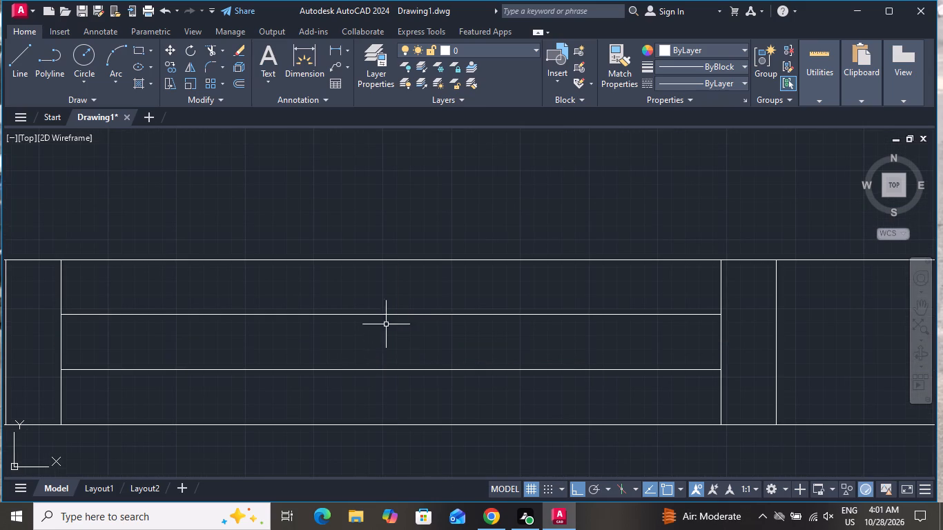
Draw a 6" vertical line across the top outer wall at the midpoint of the second small room's wall, beside the first window's room.
scroll(385, 323, "down", 7)
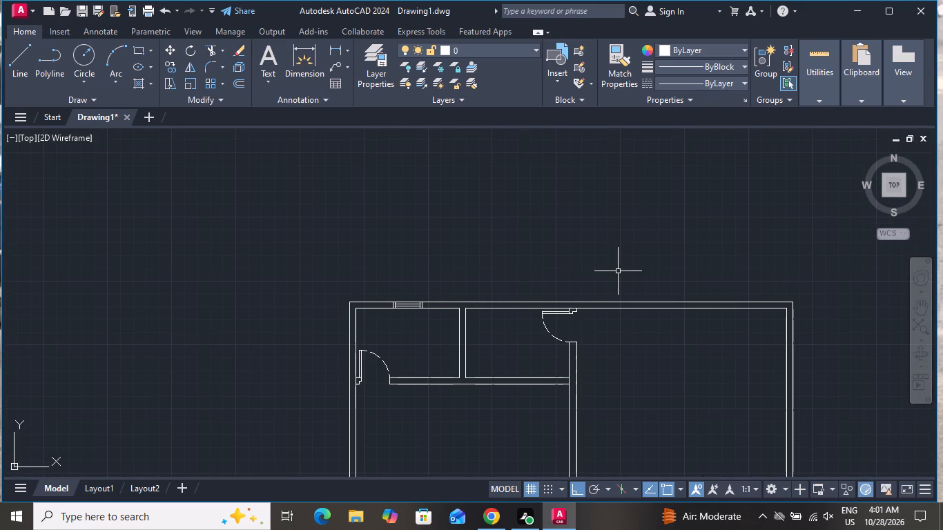
left_click(15, 57)
scroll(527, 264, "up", 1)
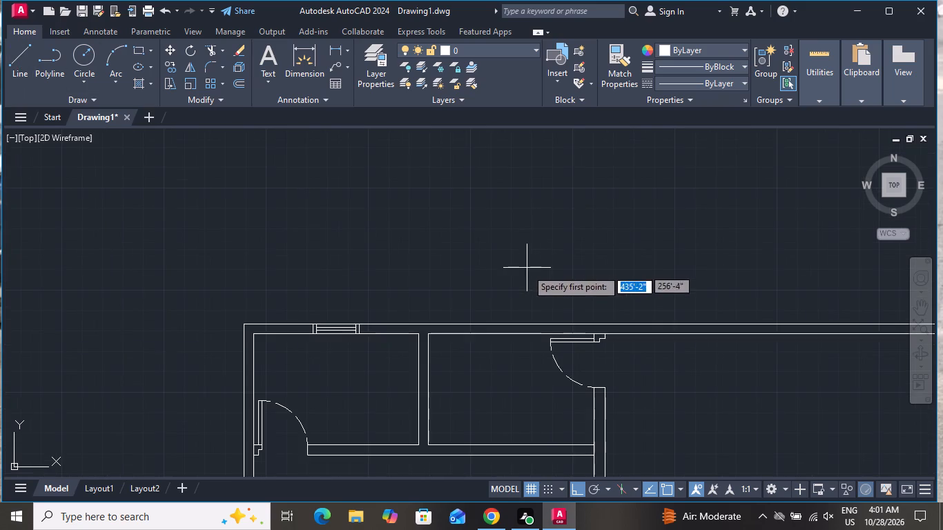
scroll(522, 323, "up", 2)
left_click(493, 351)
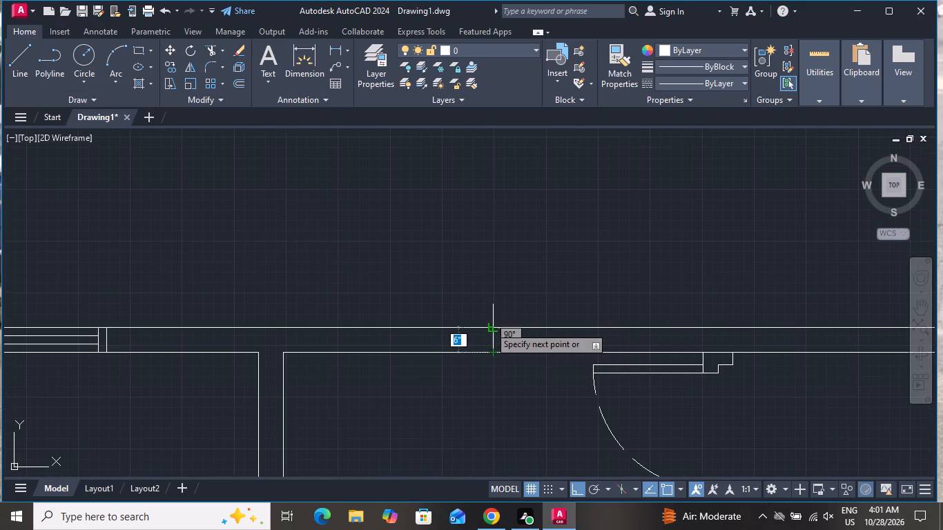
left_click(490, 325)
right_click(490, 325)
left_click(515, 350)
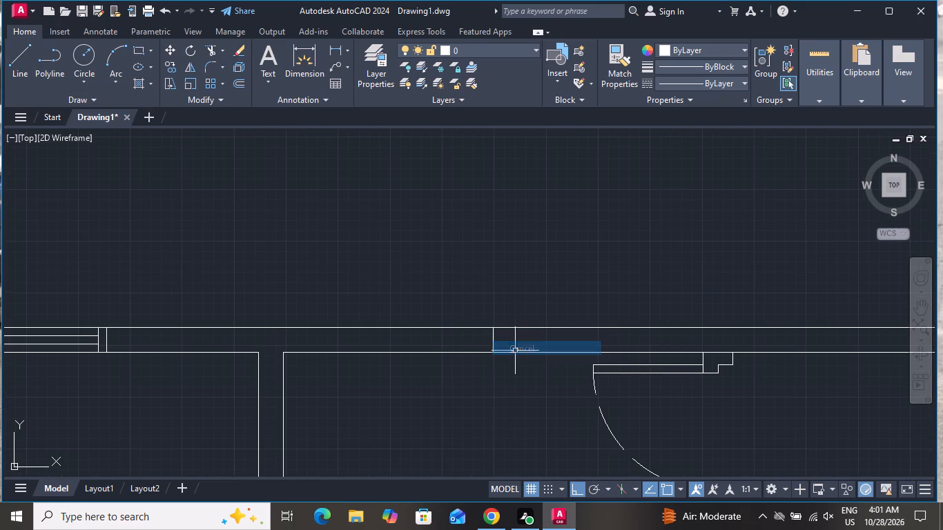
Offset the second room's short wall line by 1' to both sides to mark its window opening.
type("O 1'")
key("Return")
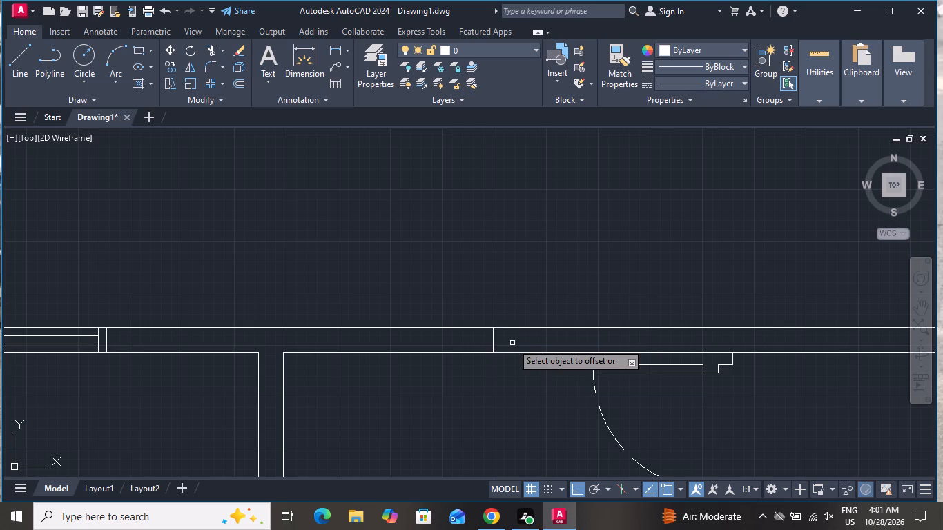
scroll(497, 341, "up", 2)
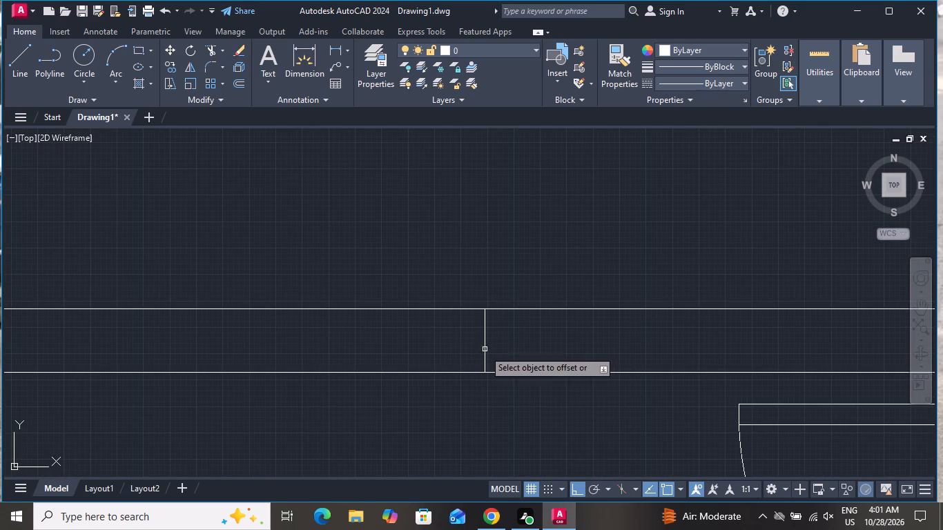
left_click(484, 349)
left_click(544, 335)
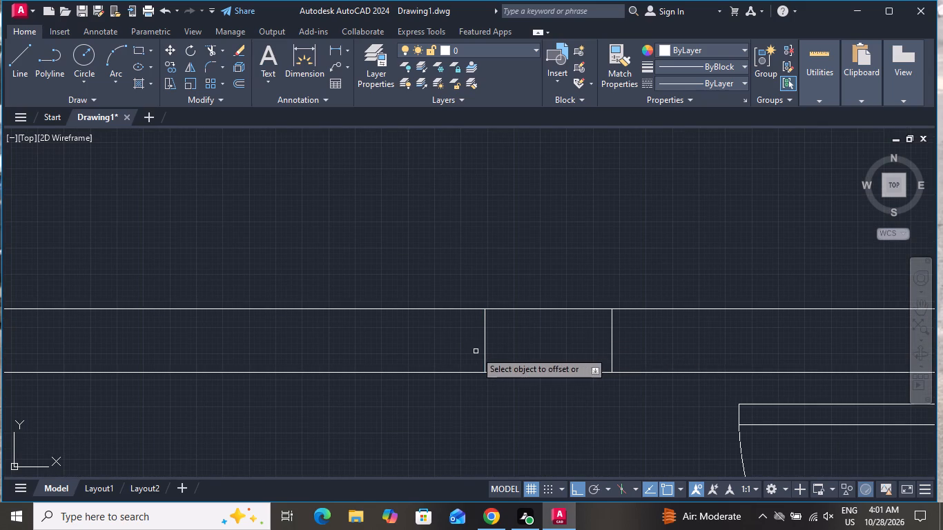
left_click(485, 346)
left_click(376, 342)
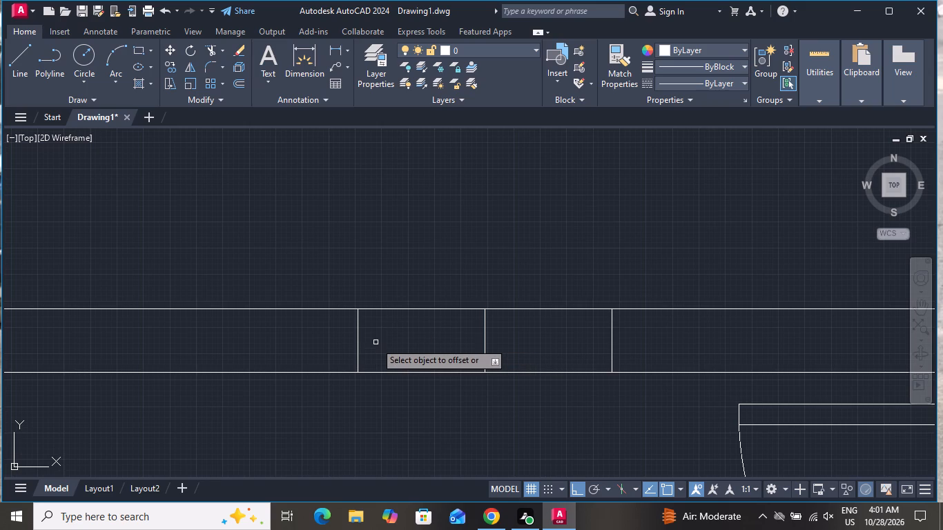
right_click(376, 342)
left_click(393, 363)
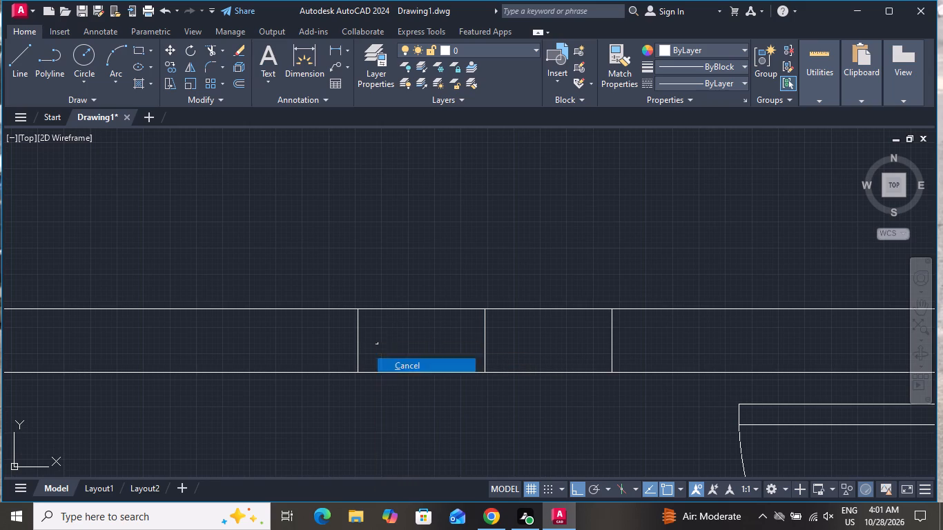
Offset both side lines of the second small room's window opening outward by 2" to form the jambs.
type("O")
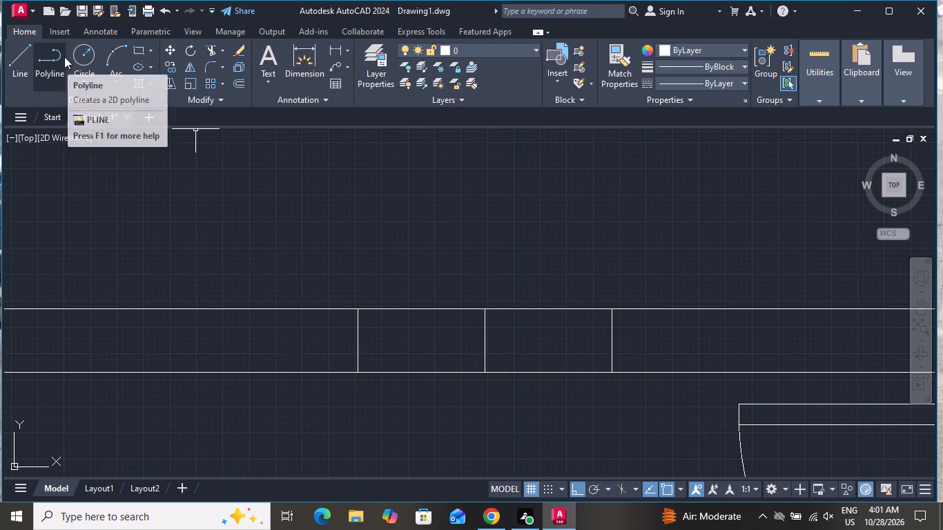
key("space")
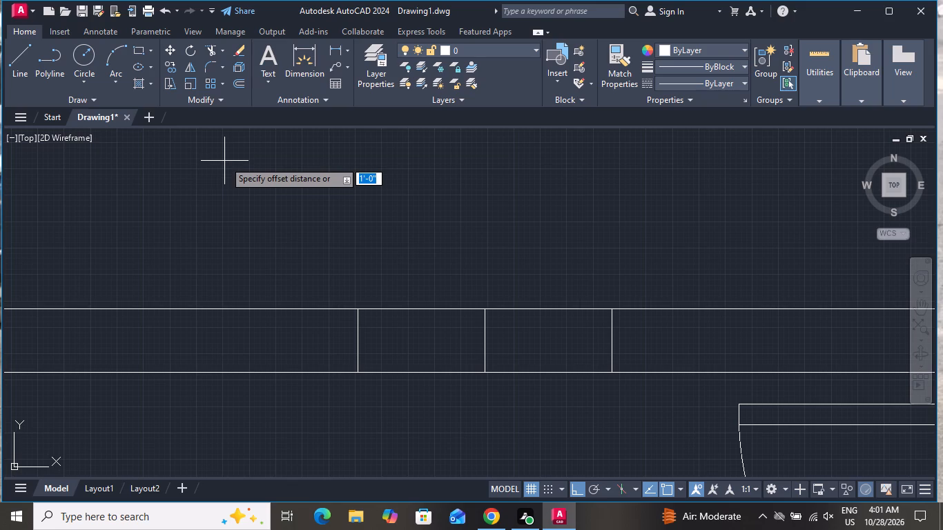
key("2")
key("shift+quotedbl")
key("Return")
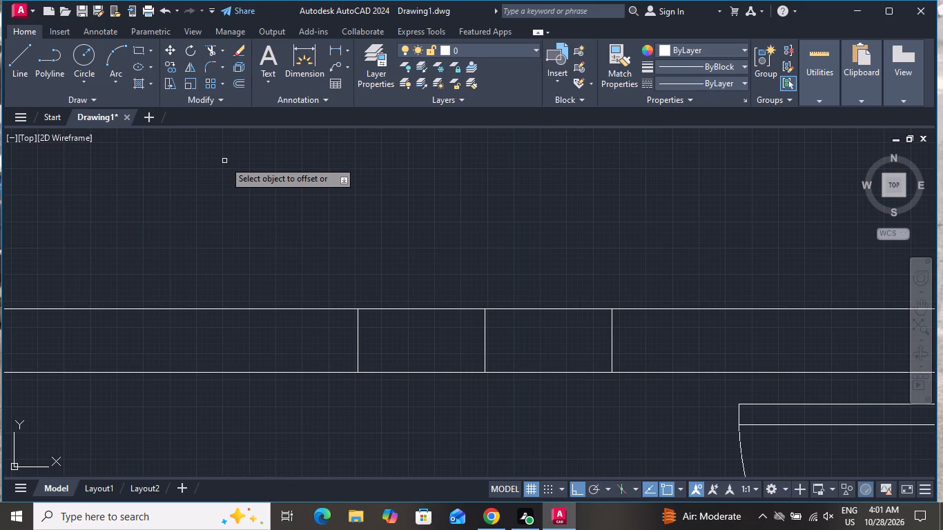
left_click(612, 342)
left_click(632, 334)
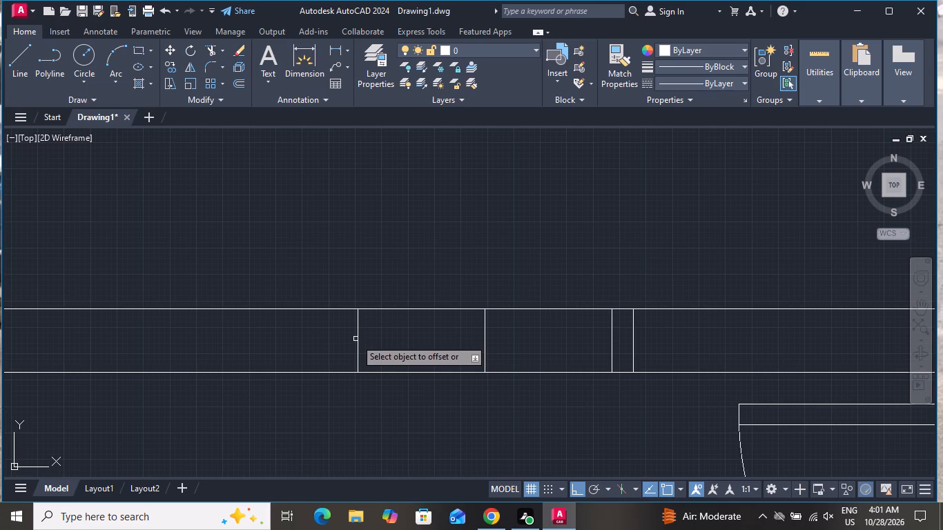
left_click(356, 337)
left_click(323, 338)
right_click(323, 332)
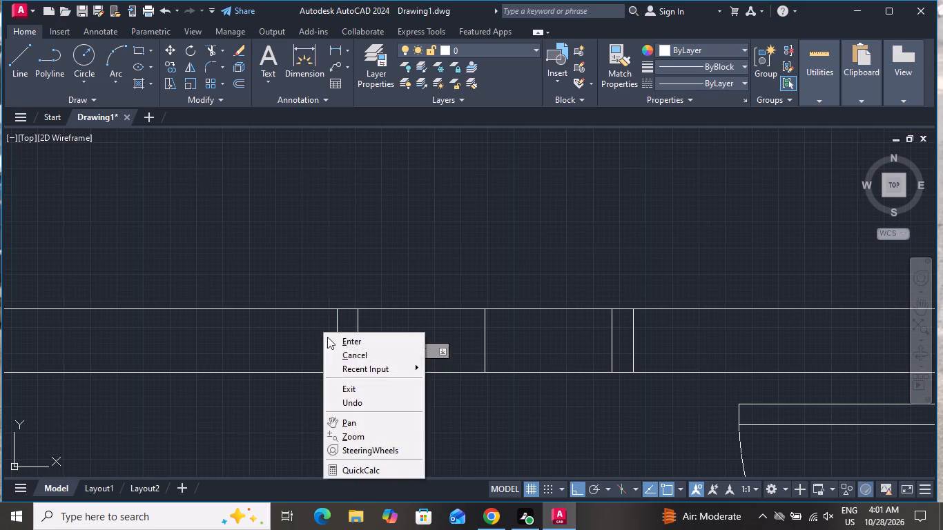
left_click(338, 349)
Draw a horizontal centre line between the midpoints of the second window's two inner jamb lines.
left_click(13, 52)
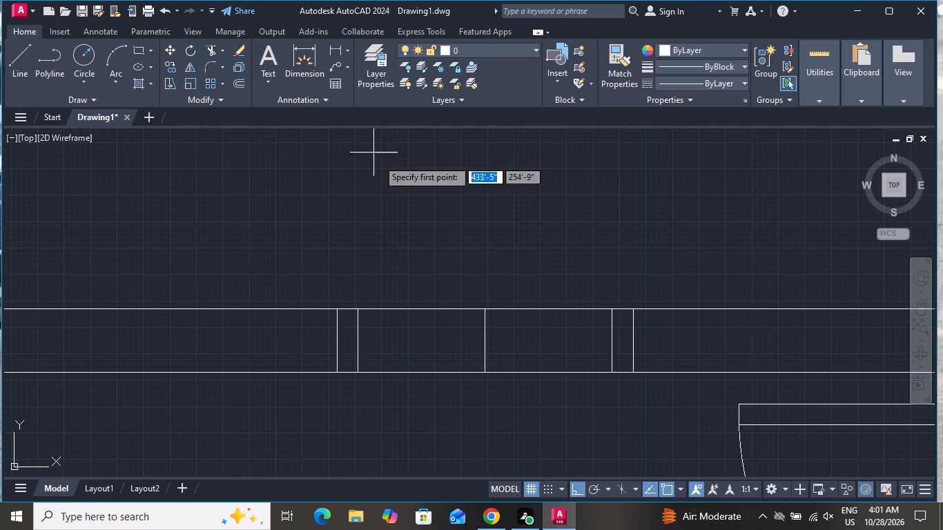
left_click(358, 342)
left_click(615, 343)
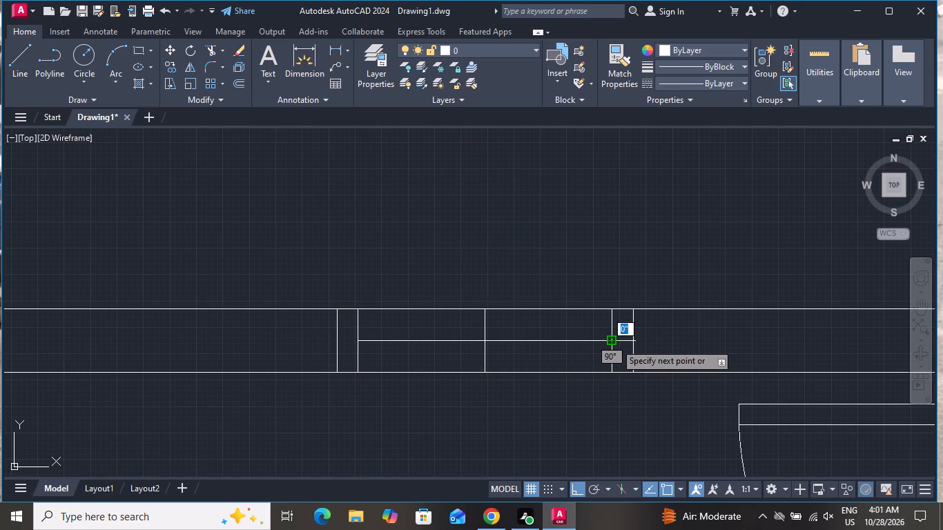
right_click(612, 342)
left_click(638, 366)
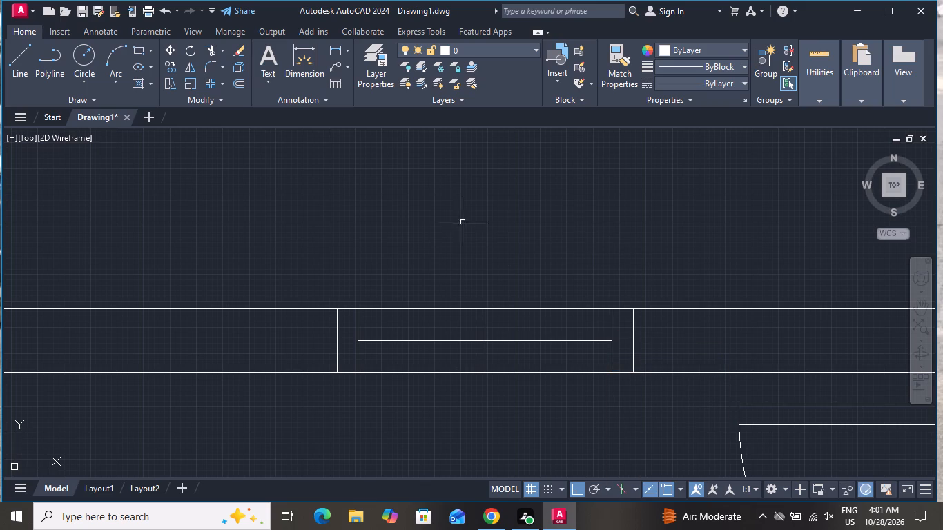
Offset the second window's horizontal centre line by 1" both above and below.
key("o")
key("space")
type("1")
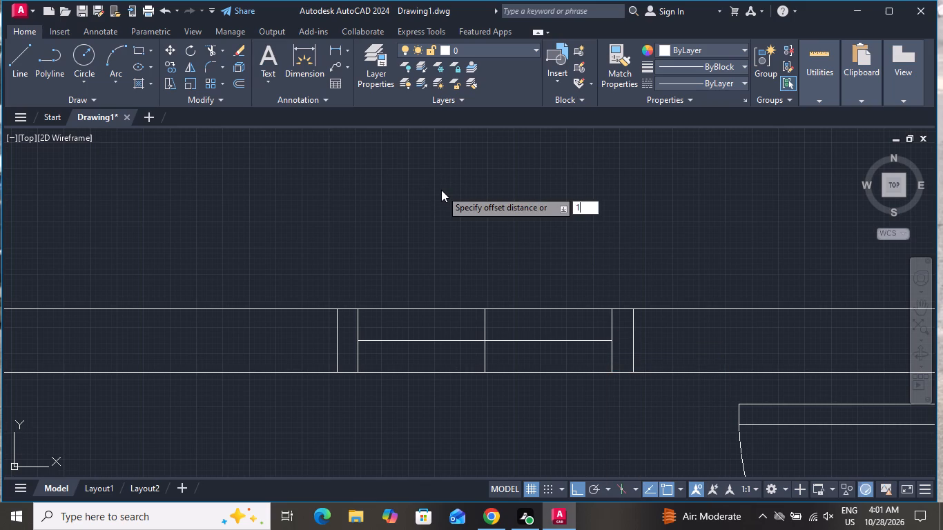
key("shift+quotedbl")
key("Return")
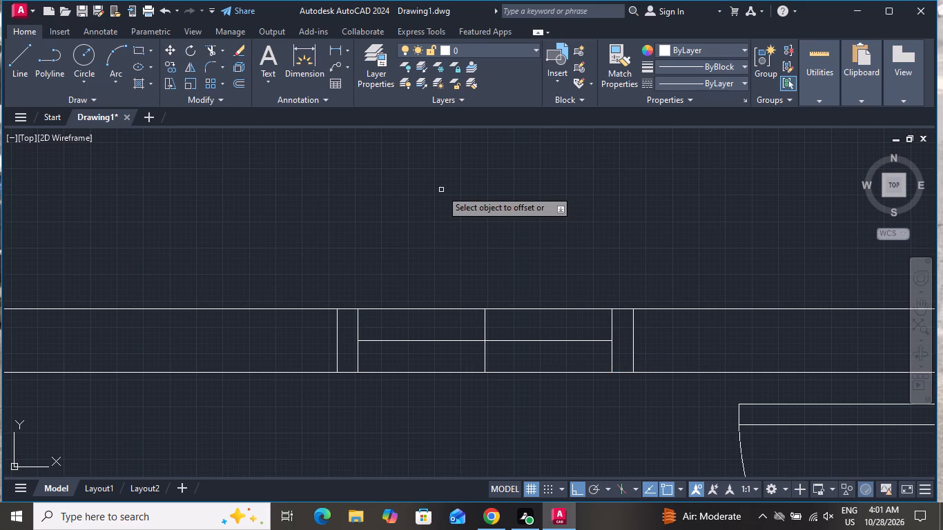
left_click(431, 340)
left_click(436, 358)
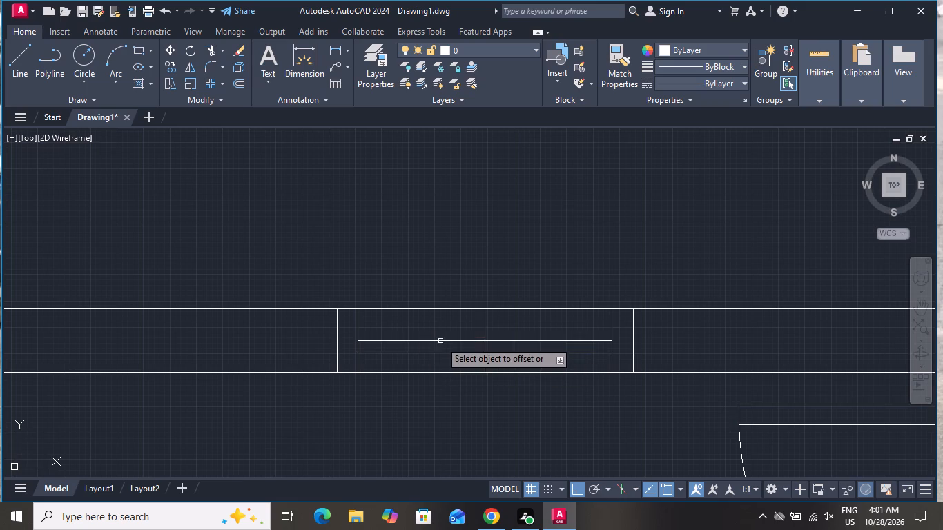
left_click(440, 340)
left_click(440, 326)
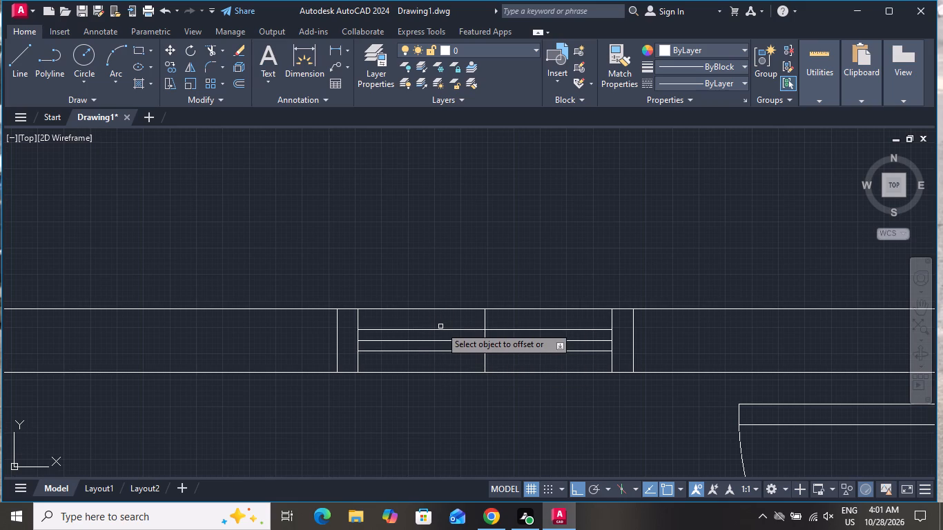
right_click(440, 325)
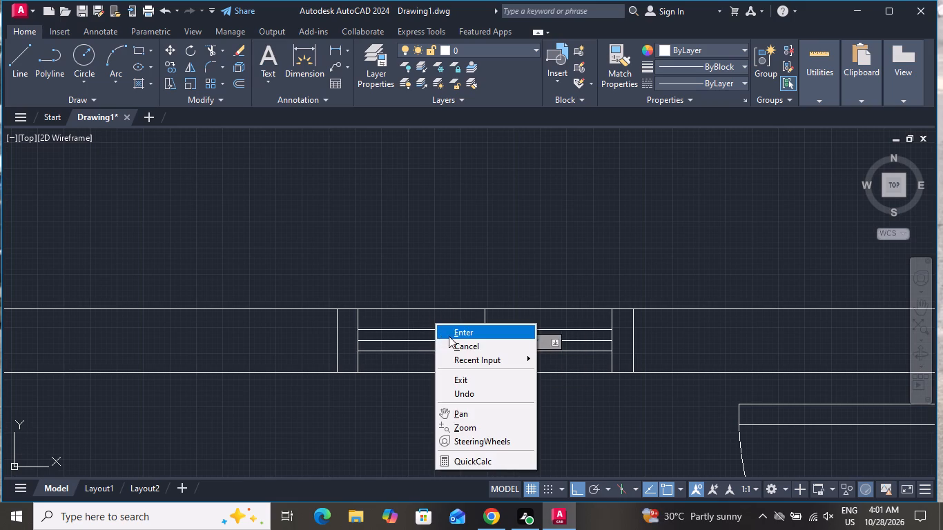
left_click(454, 344)
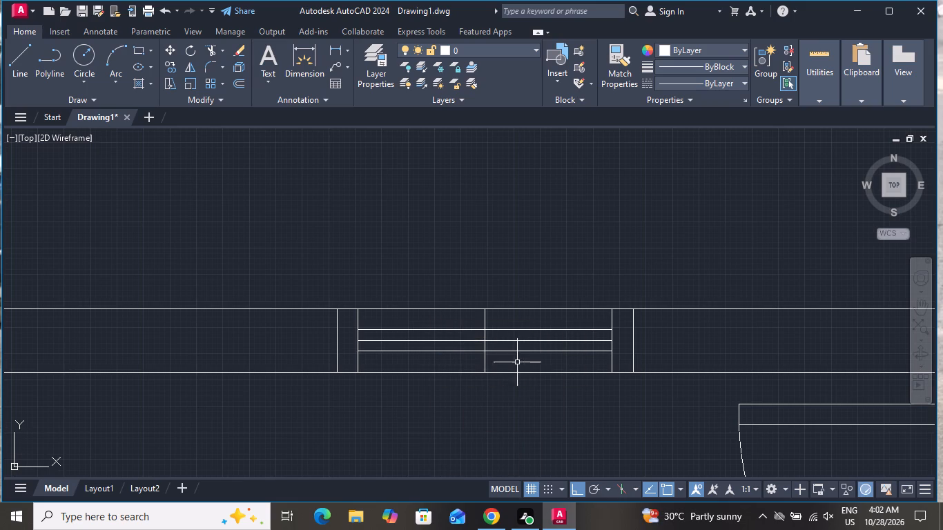
Delete the second window's vertical and horizontal centre lines, leaving the two offset glass lines.
scroll(561, 384, "up", 1)
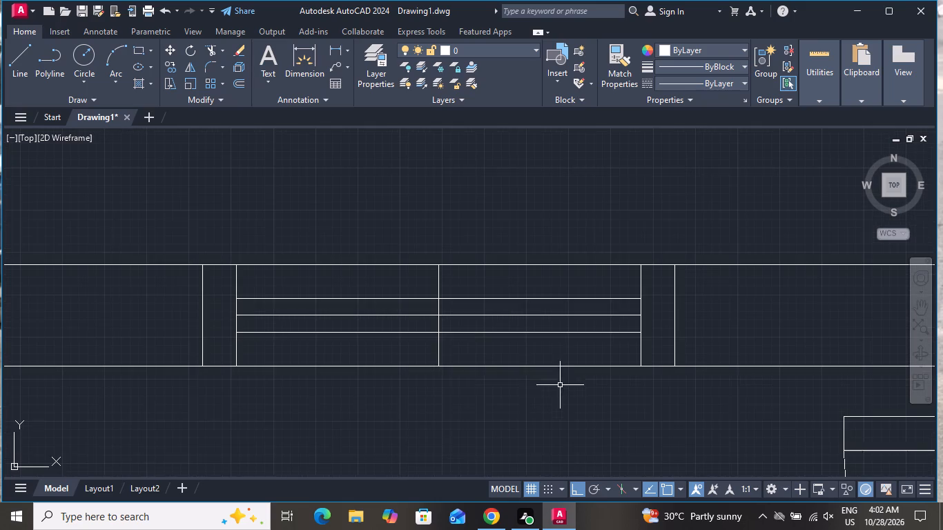
scroll(448, 322, "up", 2)
left_click(447, 290)
left_click(391, 322)
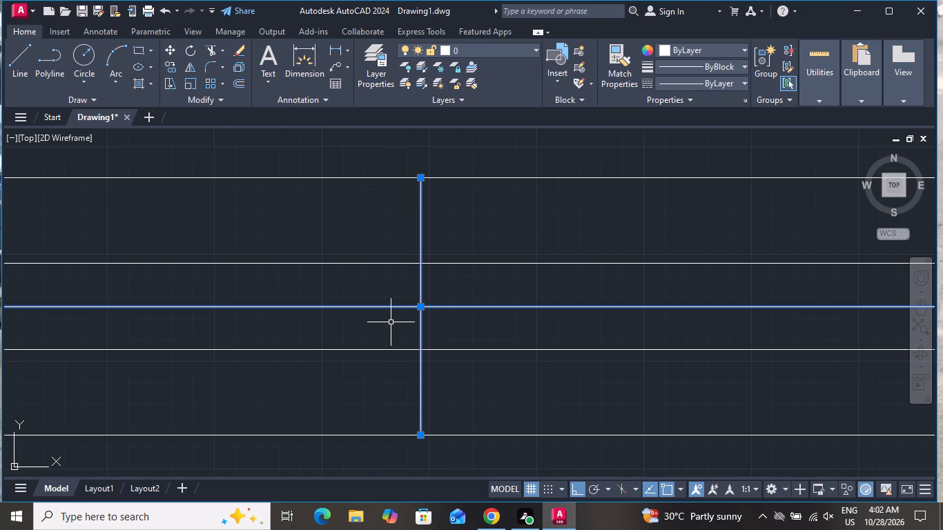
key("Delete")
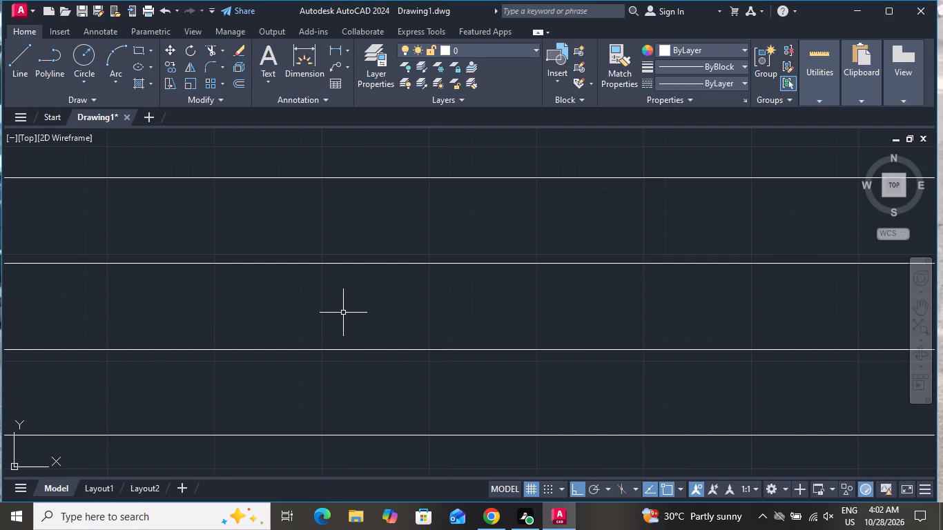
Draw a 6" vertical line across the top outer wall at the midpoint of the large room's inner wall line.
scroll(376, 347, "down", 8)
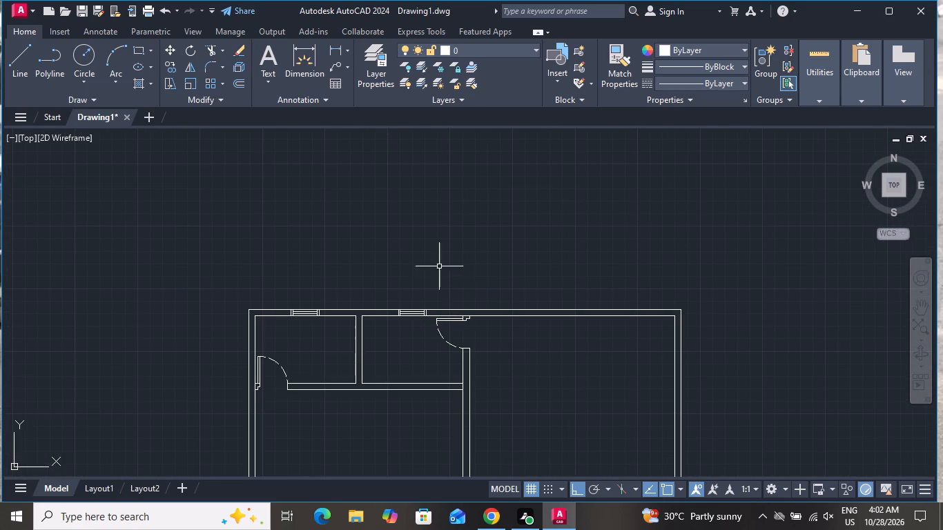
left_click(23, 63)
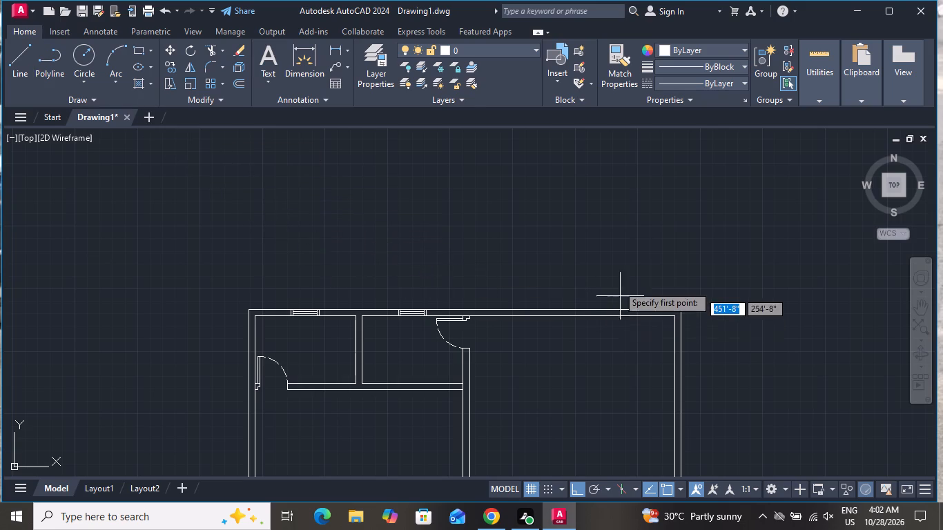
scroll(616, 281, "down", 2)
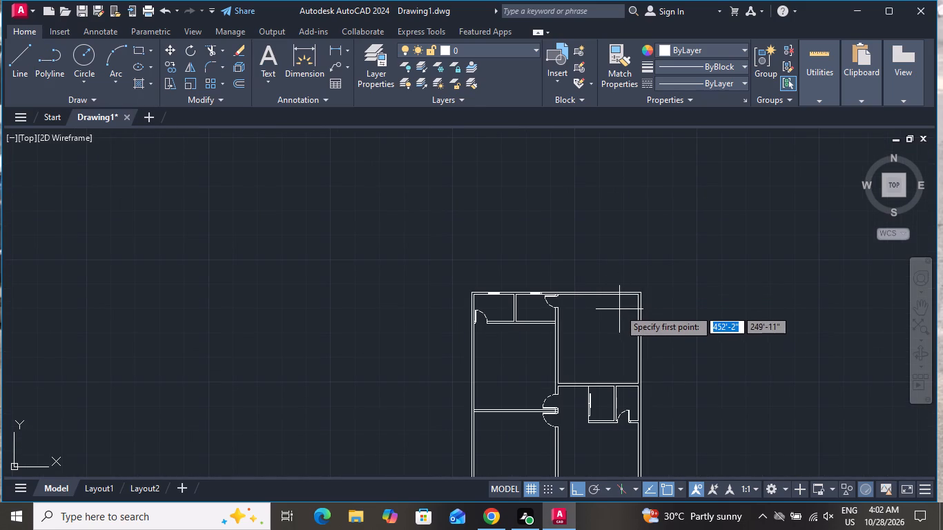
scroll(612, 300, "up", 3)
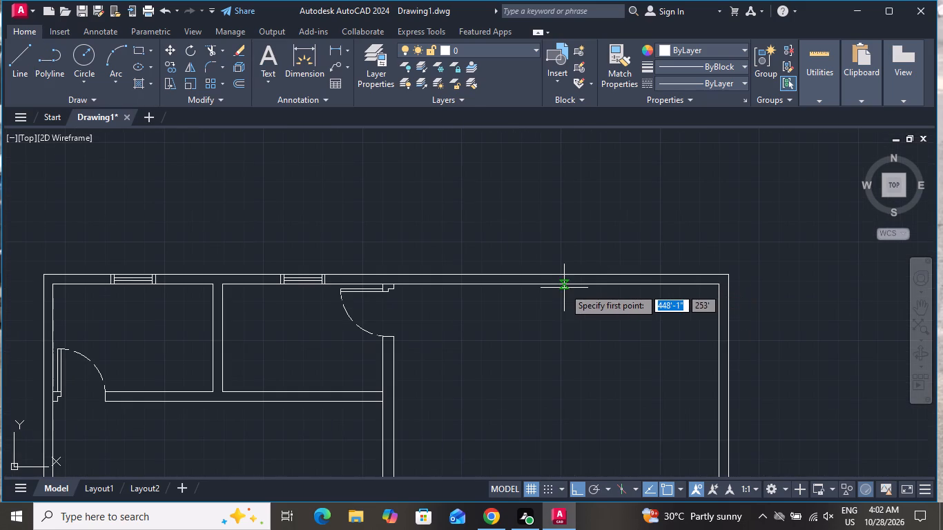
left_click(556, 284)
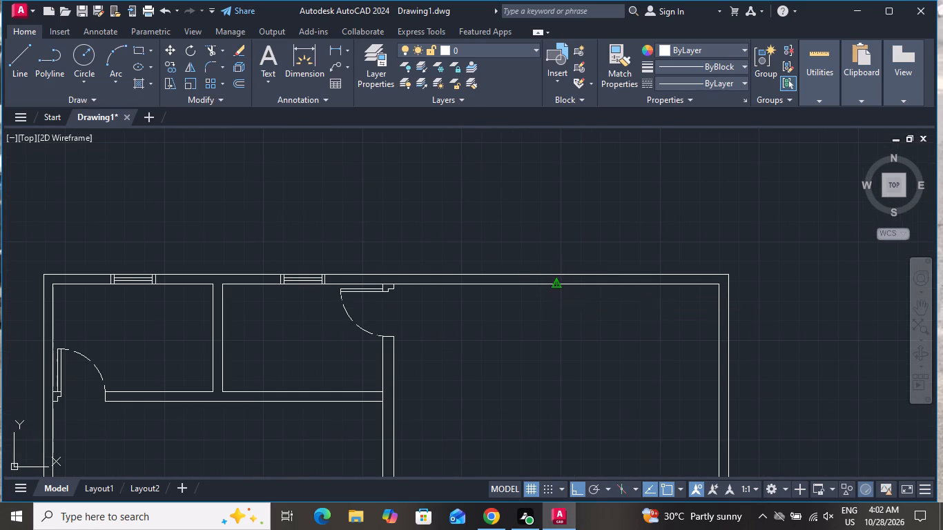
scroll(556, 275, "up", 3)
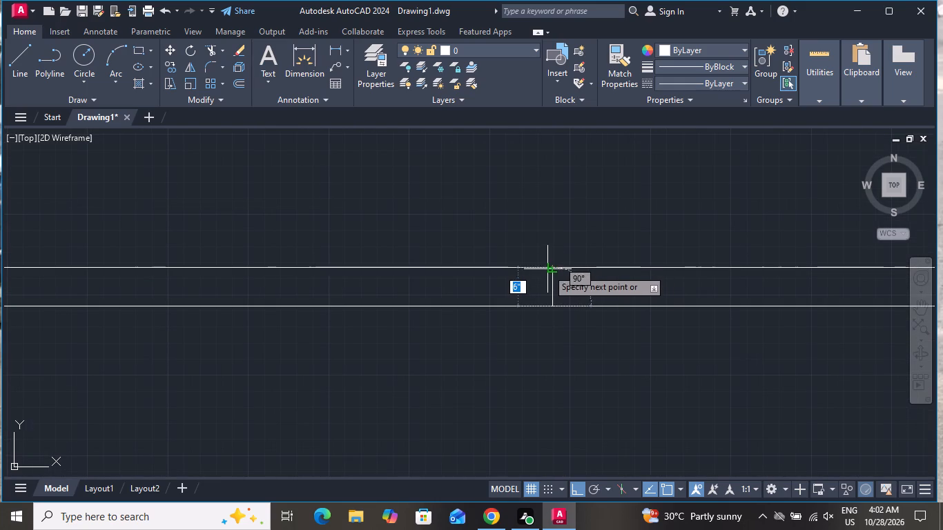
left_click(555, 262)
right_click(558, 257)
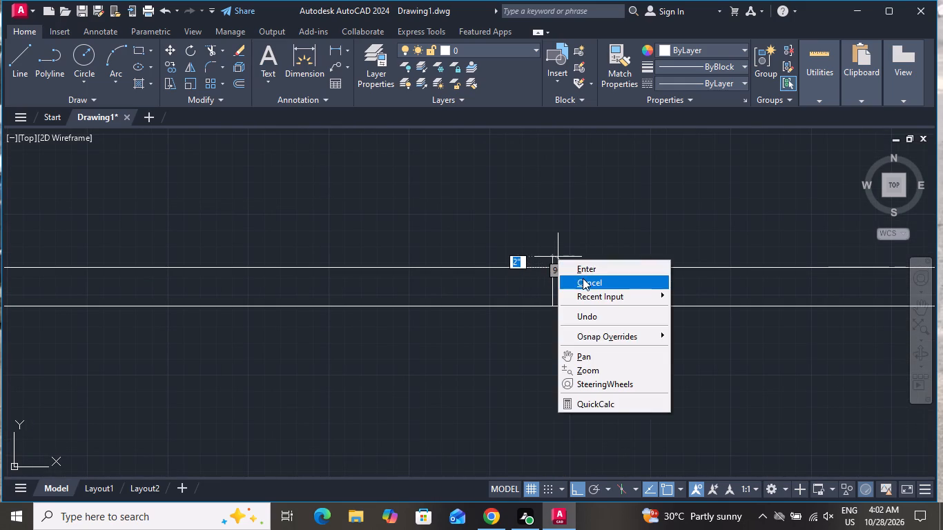
left_click(583, 278)
Offset the large room's short wall line by 2' to both sides to mark its window opening.
type("O 2'")
key("Return")
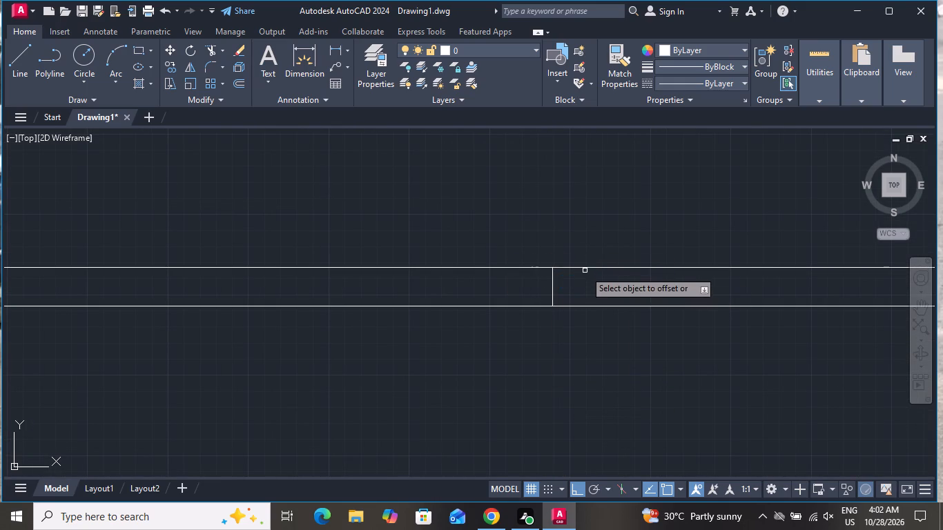
left_click(552, 293)
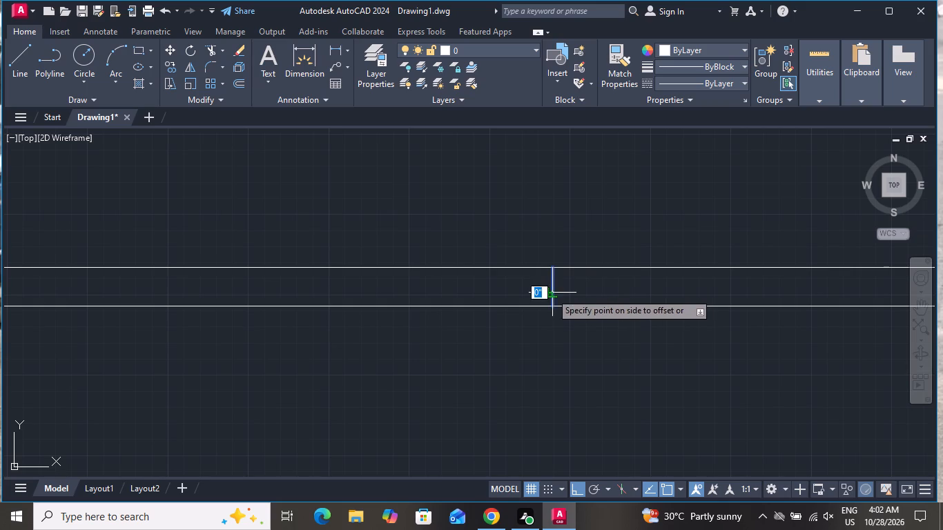
left_click(353, 293)
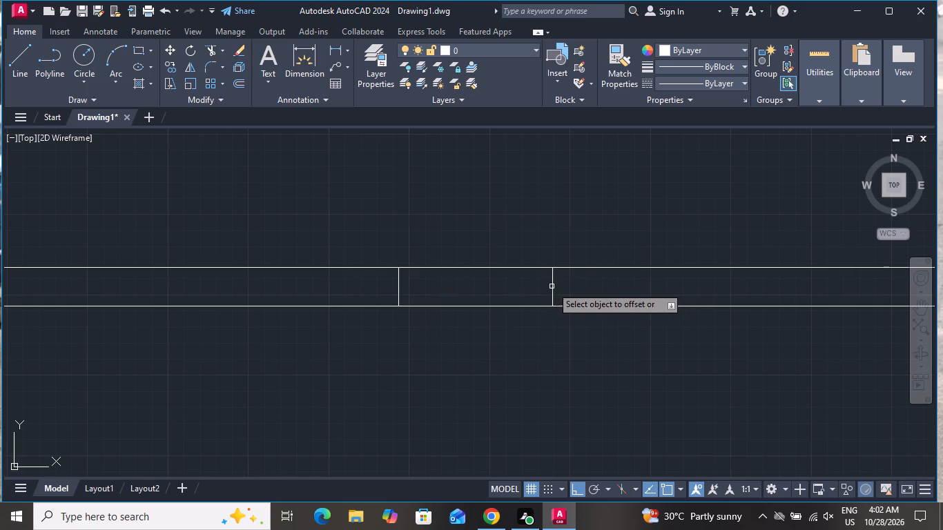
left_click(552, 285)
left_click(701, 276)
right_click(615, 326)
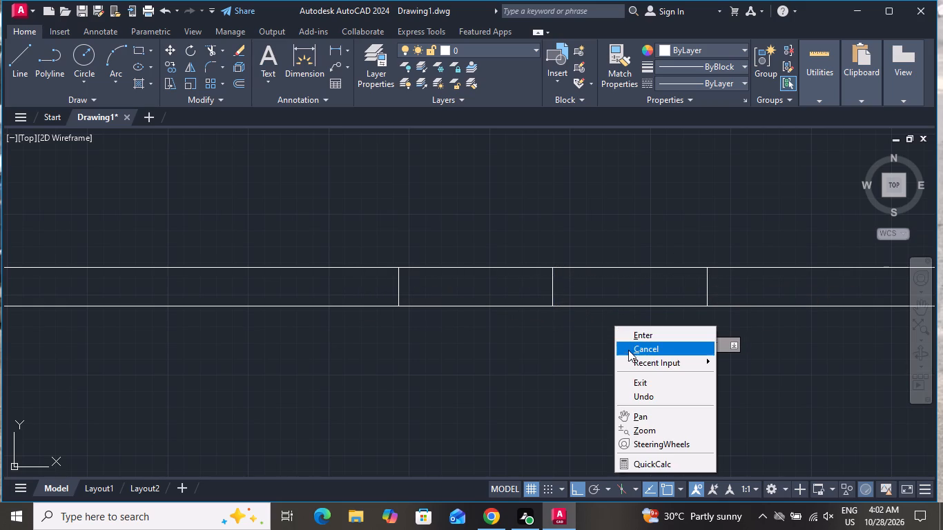
left_click(629, 351)
Offset both side lines of the large room's window opening outward by 2" to form the jambs.
type("O 2")
key("shift+quotedbl")
key("Return")
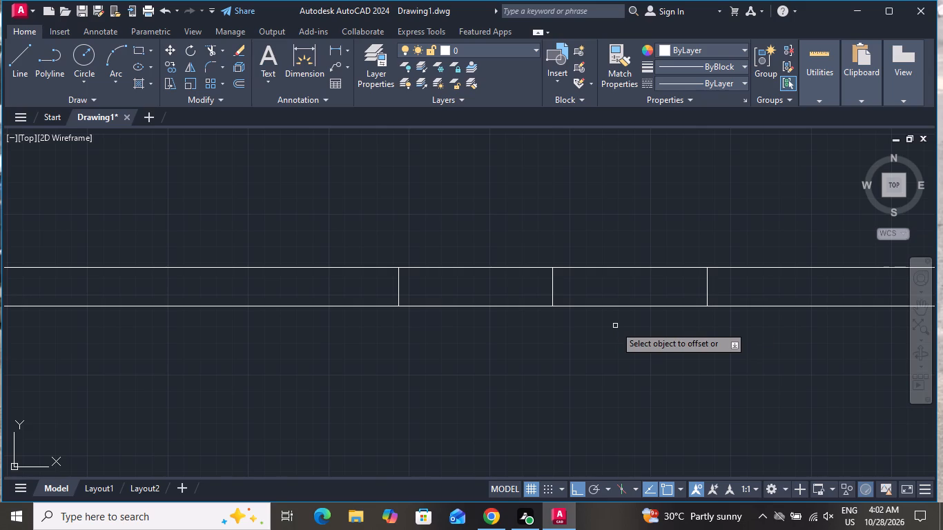
left_click(708, 293)
left_click(721, 286)
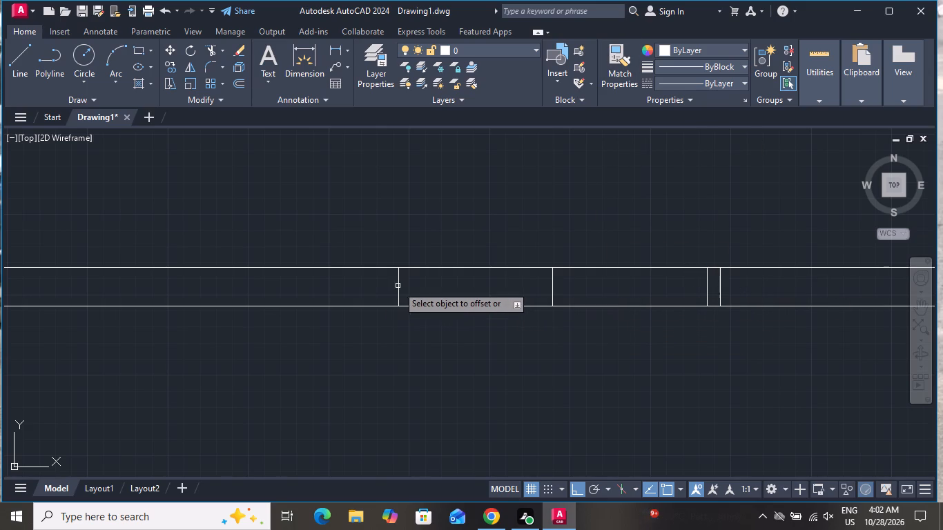
left_click(396, 286)
left_click(379, 291)
right_click(381, 284)
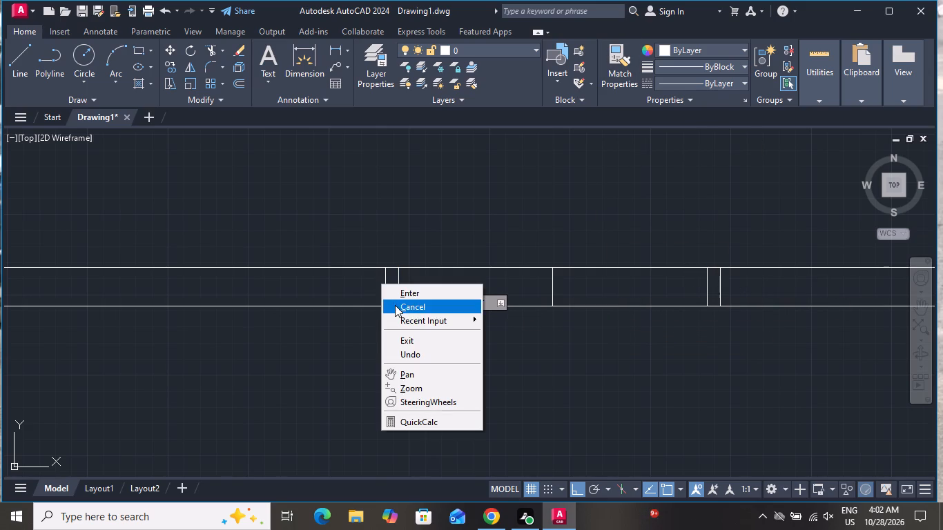
left_click(395, 305)
Draw a horizontal centre line between the midpoints of the large room window's two inner jamb lines.
left_click(24, 57)
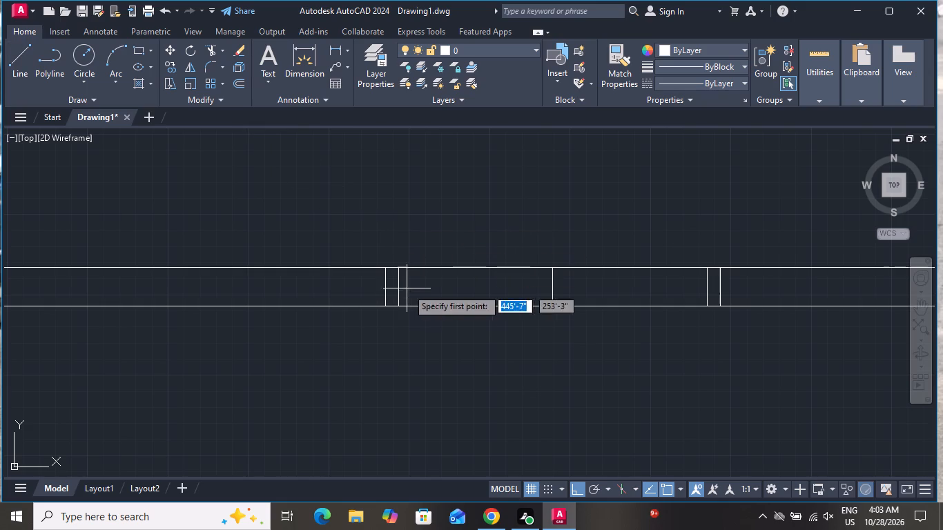
left_click(400, 286)
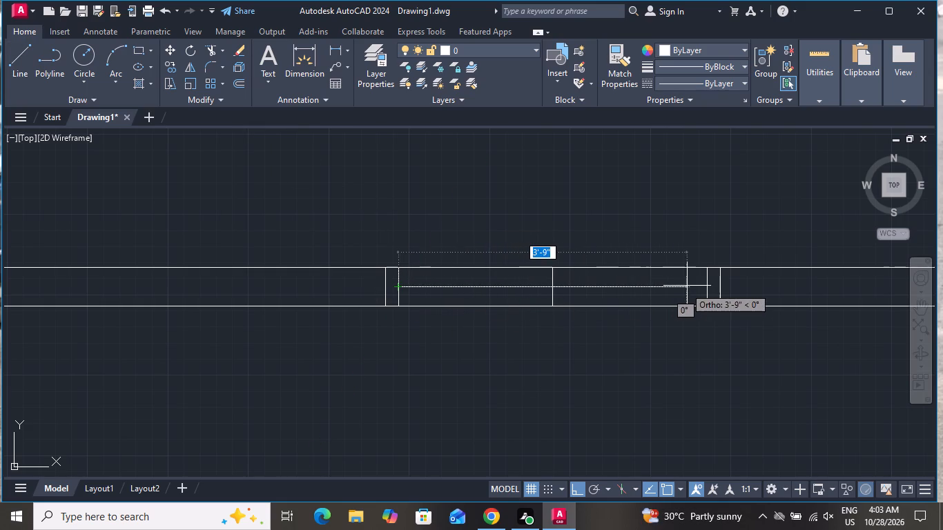
left_click(707, 286)
right_click(707, 285)
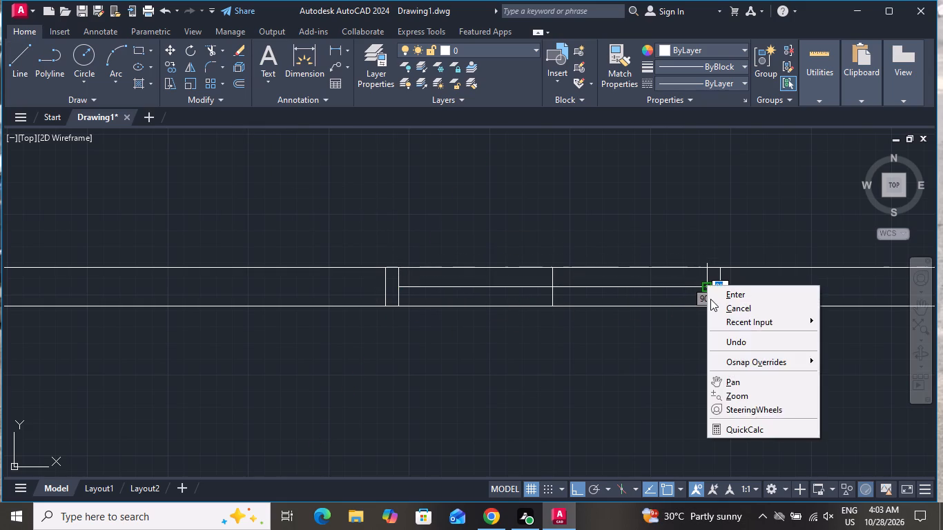
left_click(710, 299)
Offset the large room window's horizontal centre line by 1" to both sides to form the double glass lines.
type("O")
key("space")
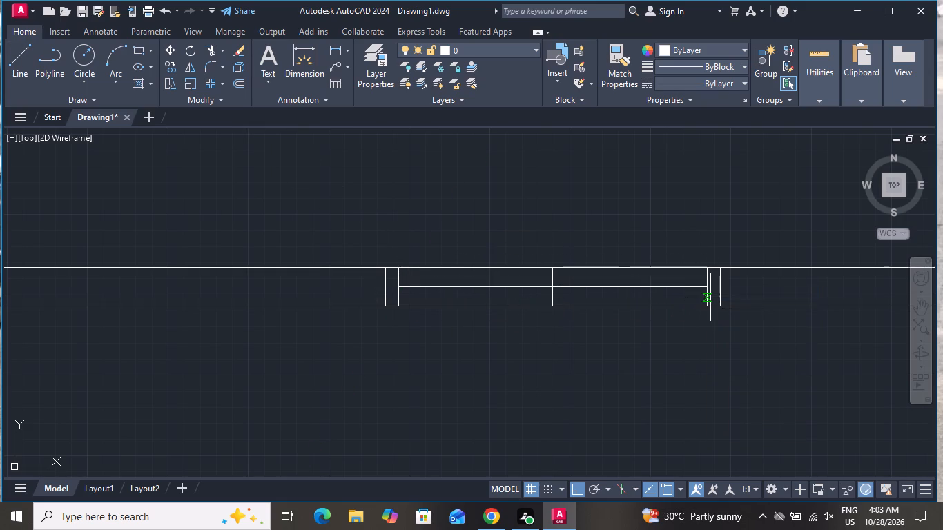
key("1")
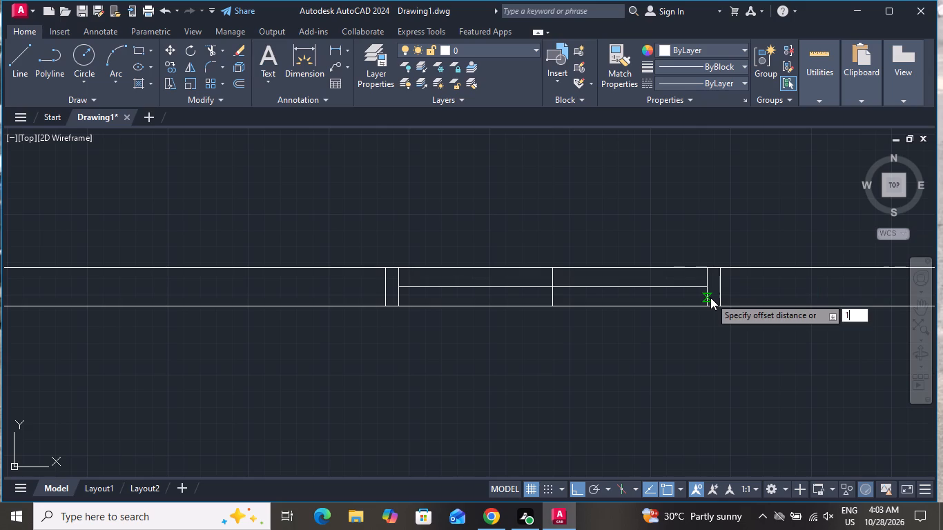
key("shift+quotedbl")
key("Return")
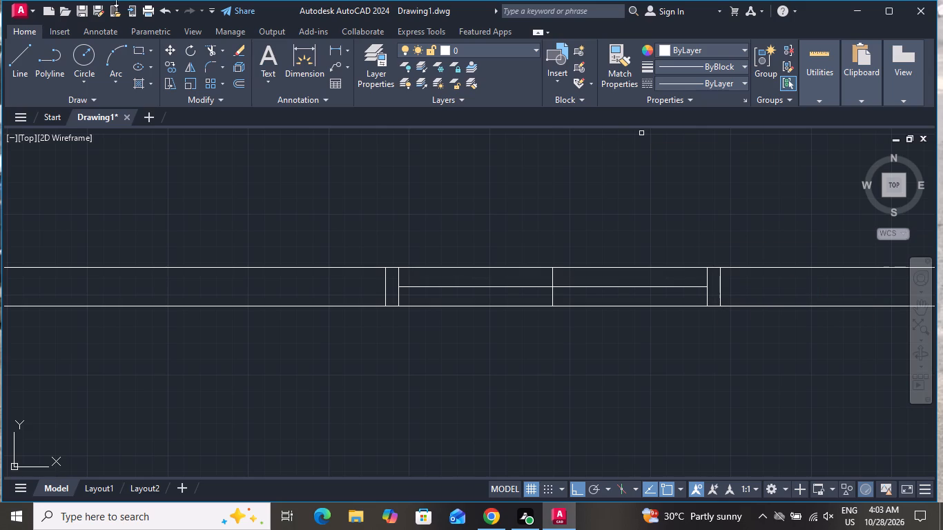
left_click(612, 287)
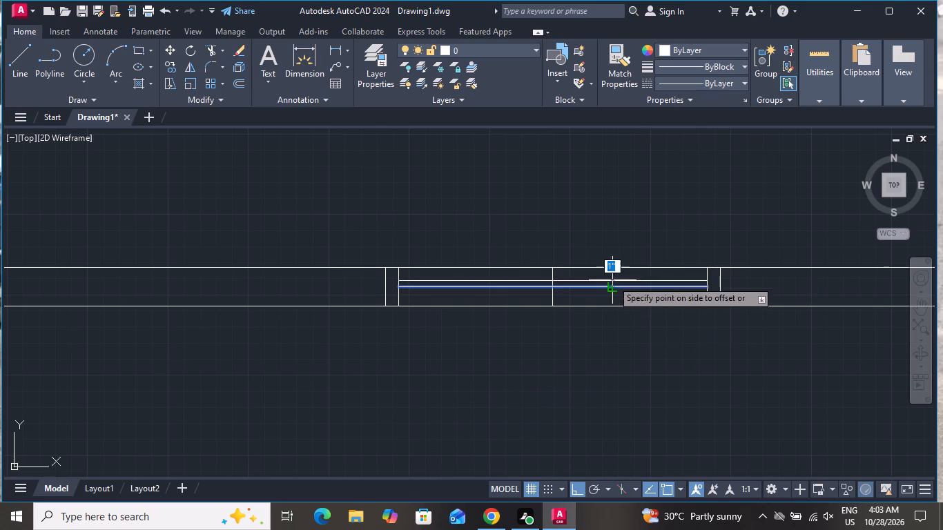
left_click(610, 271)
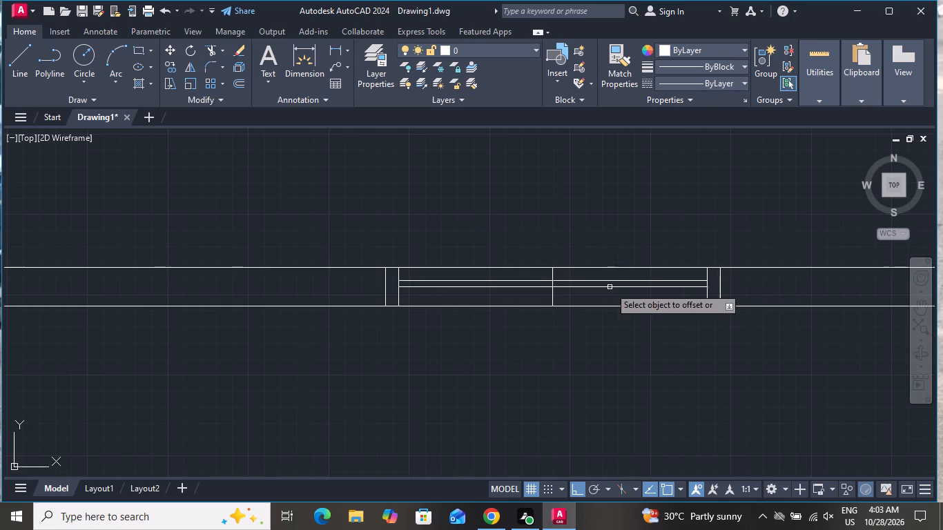
left_click(610, 287)
left_click(619, 299)
right_click(622, 299)
left_click(654, 322)
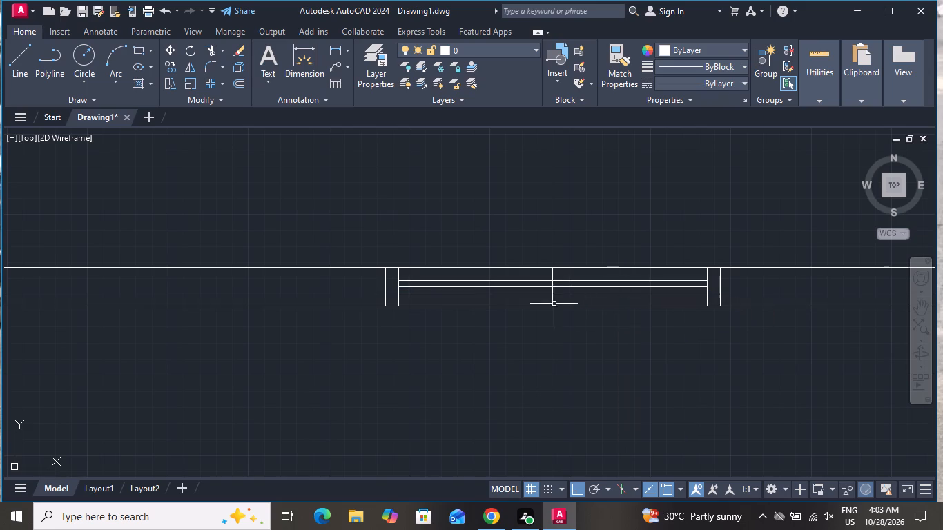
Delete the large room window's horizontal centre line and the short vertical line at its middle.
scroll(534, 292, "up", 4)
left_click(680, 228)
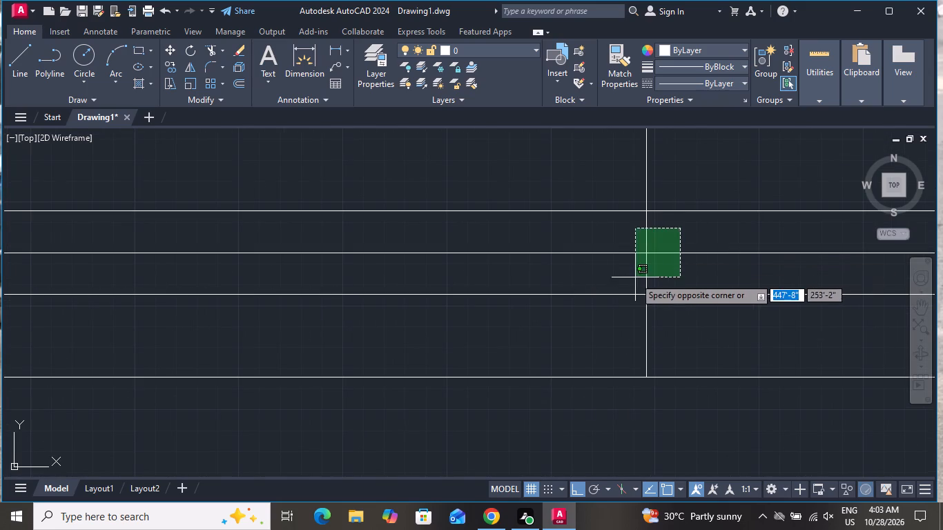
left_click(612, 273)
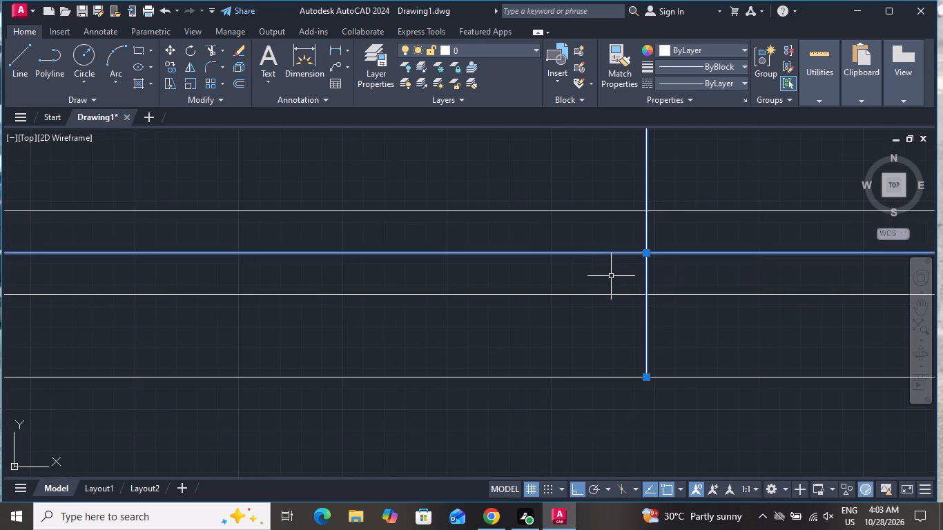
key("Delete")
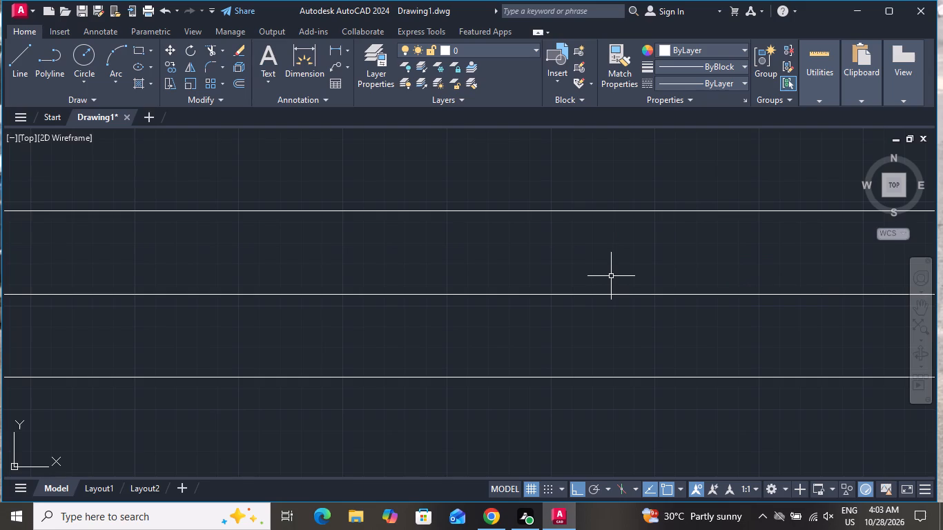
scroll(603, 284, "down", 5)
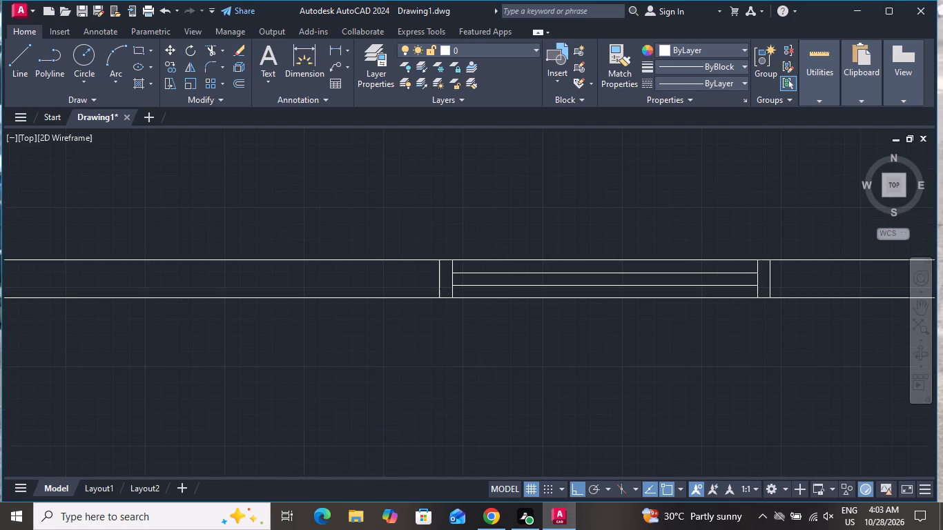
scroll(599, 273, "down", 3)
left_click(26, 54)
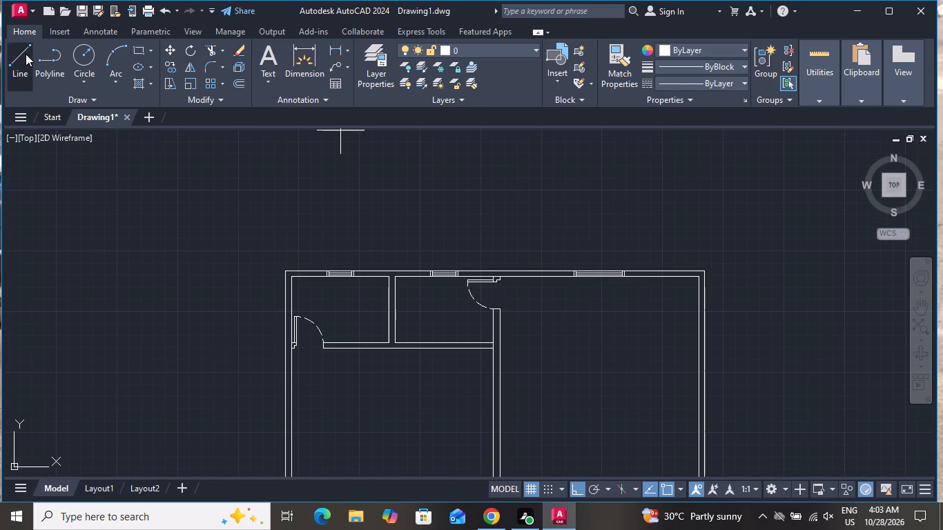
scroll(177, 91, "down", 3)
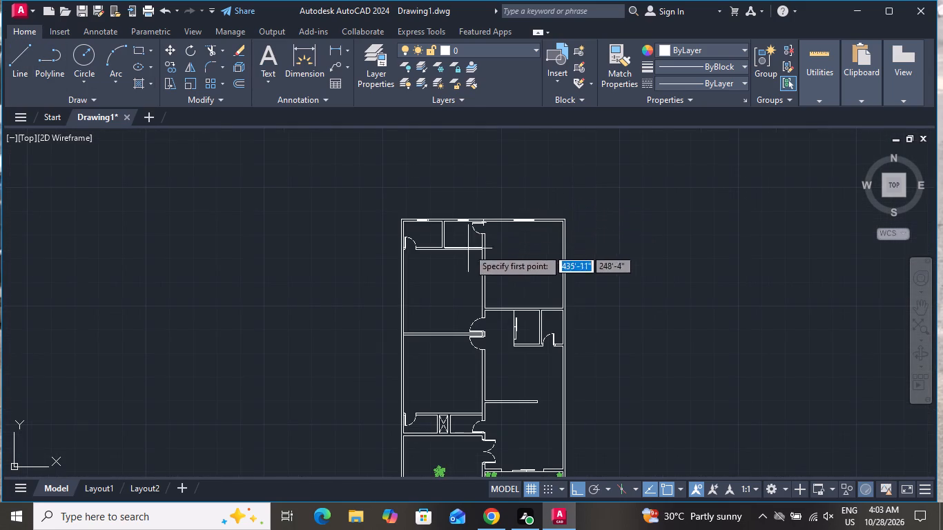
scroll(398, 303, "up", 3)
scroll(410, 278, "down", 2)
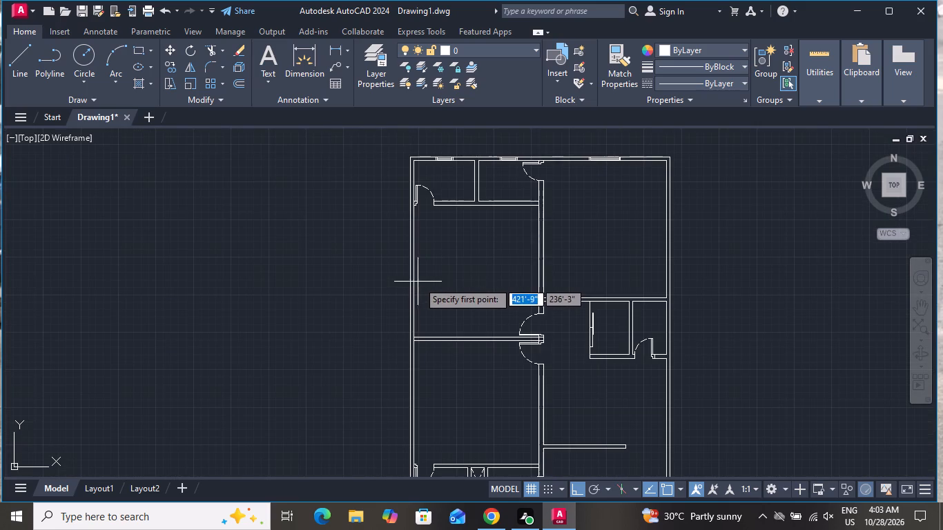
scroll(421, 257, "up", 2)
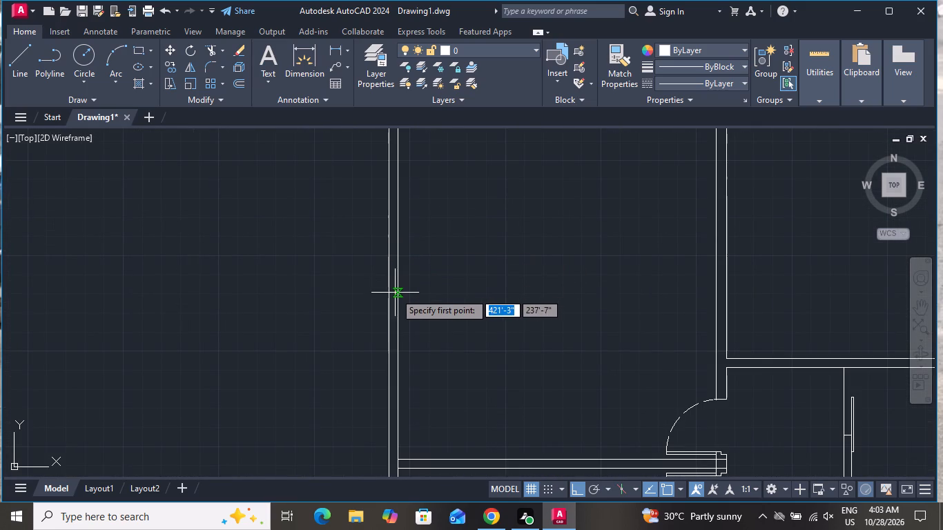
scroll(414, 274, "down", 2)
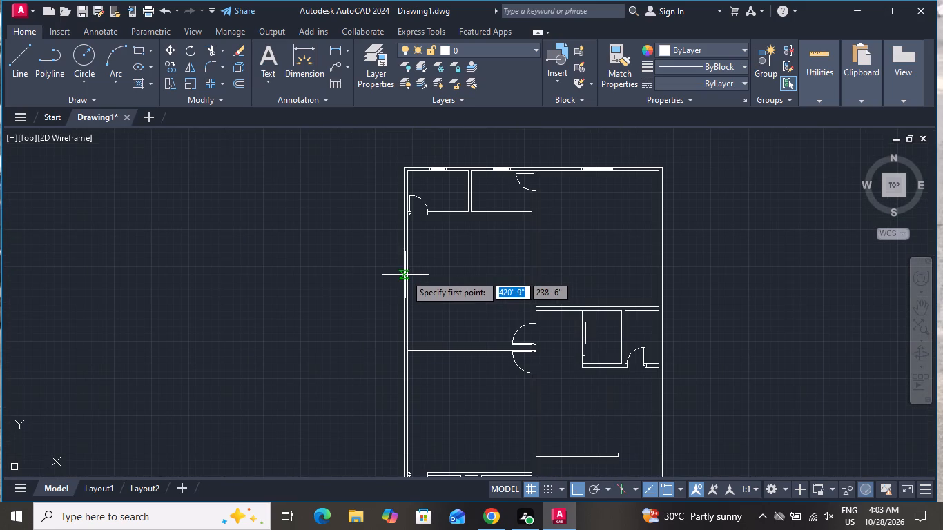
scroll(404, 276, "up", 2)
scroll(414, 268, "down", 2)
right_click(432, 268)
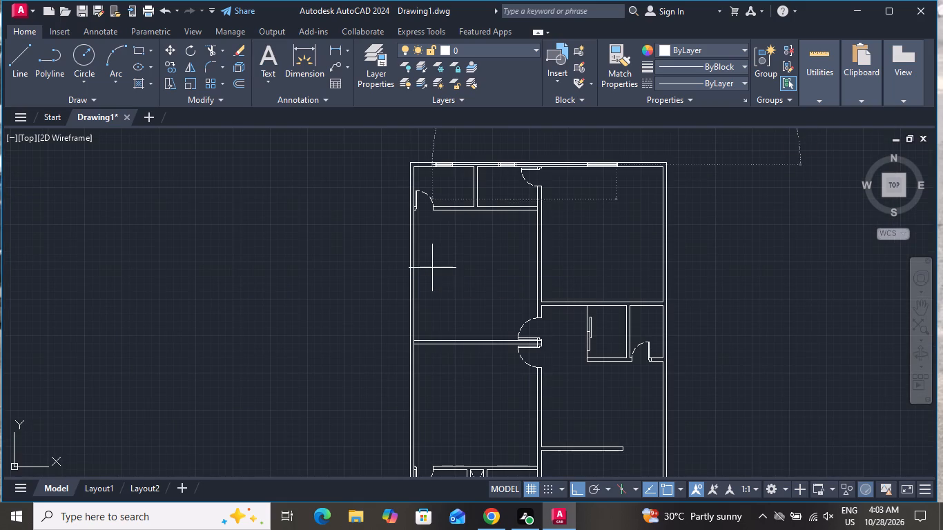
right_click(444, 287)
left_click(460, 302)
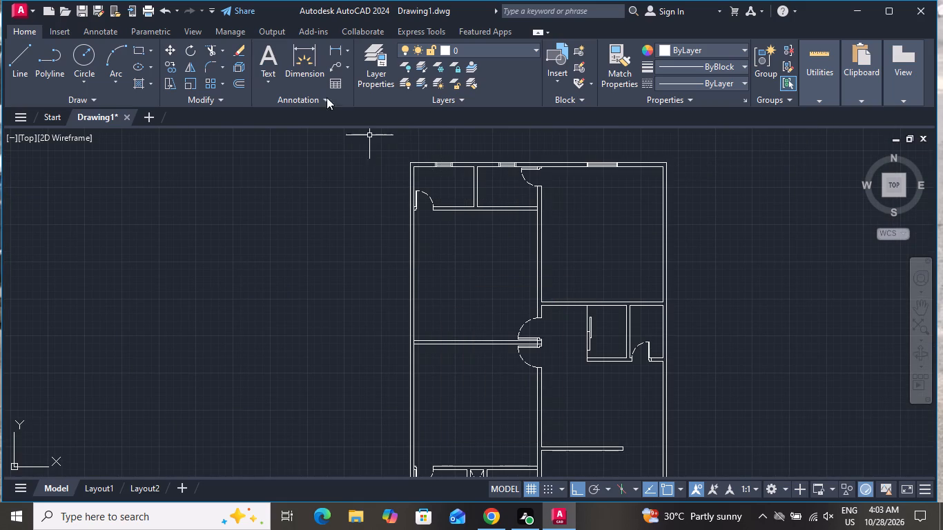
Trim the left outer wall's inner line between the two lines of the partition below the upper-left room.
left_click(208, 46)
scroll(403, 337, "up", 3)
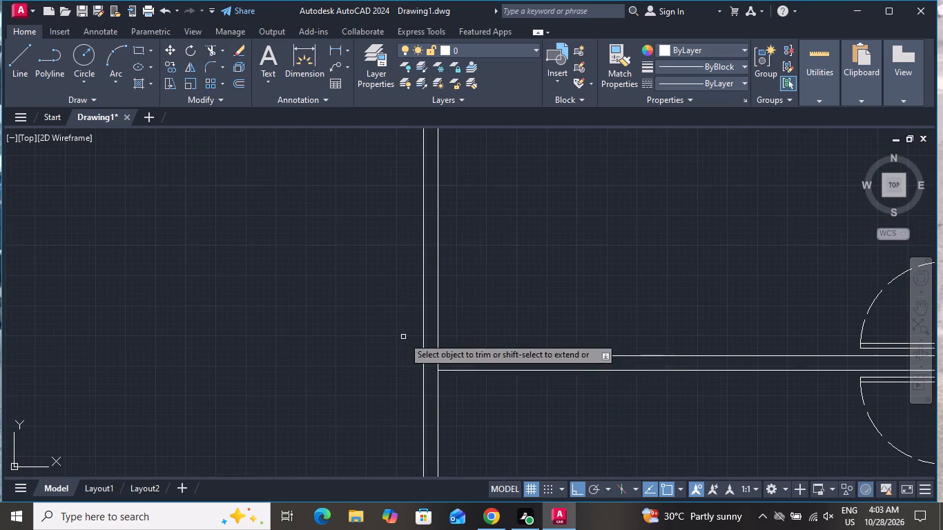
left_click(448, 364)
left_click(434, 366)
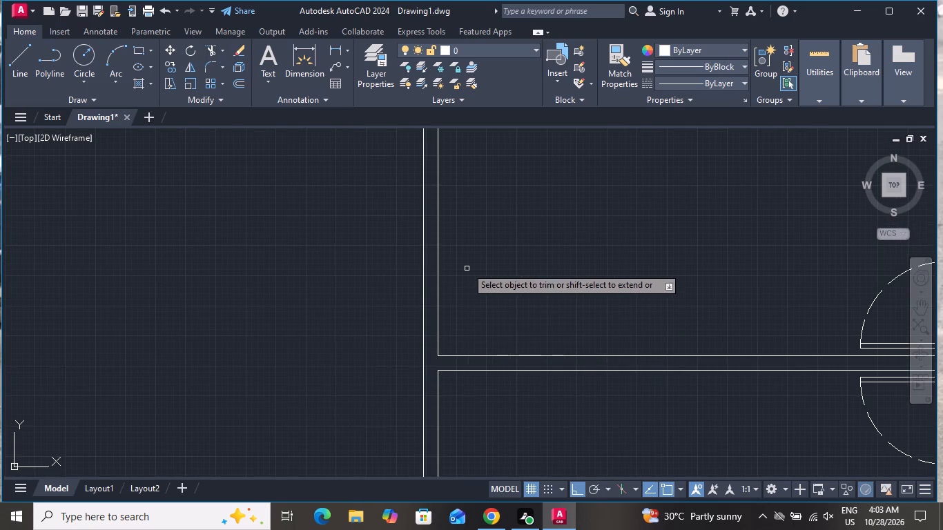
right_click(468, 260)
left_click(478, 278)
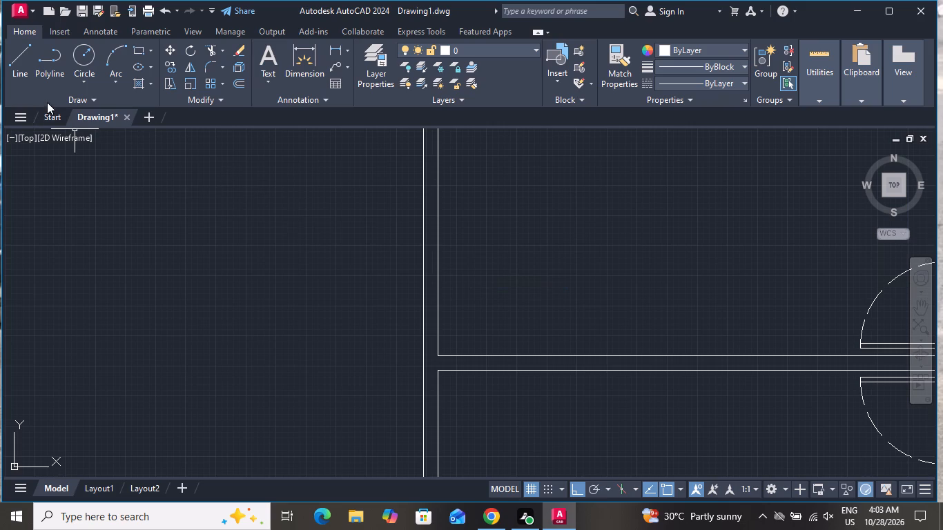
Draw a short horizontal line across the left outer wall at the midpoint of the upper-left room's inner wall line.
left_click(20, 55)
scroll(339, 269, "down", 2)
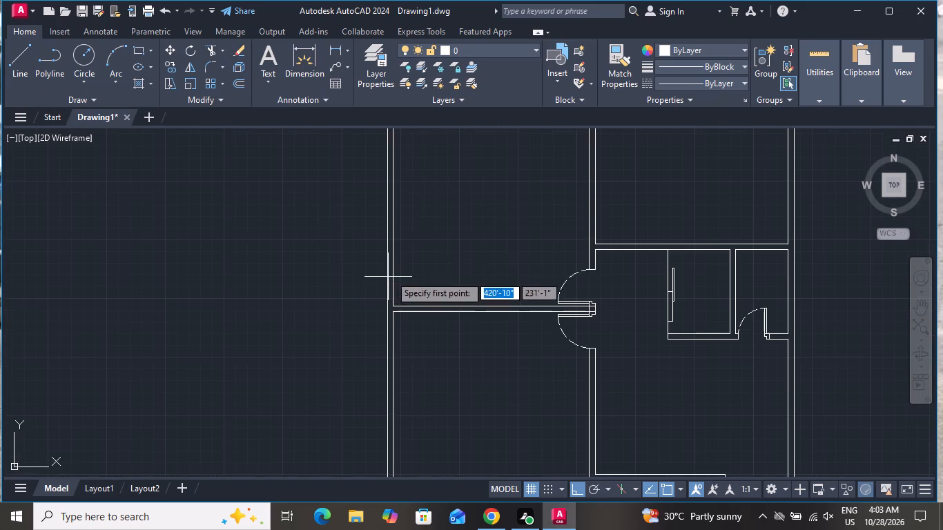
scroll(427, 230, "down", 1)
scroll(408, 204, "up", 2)
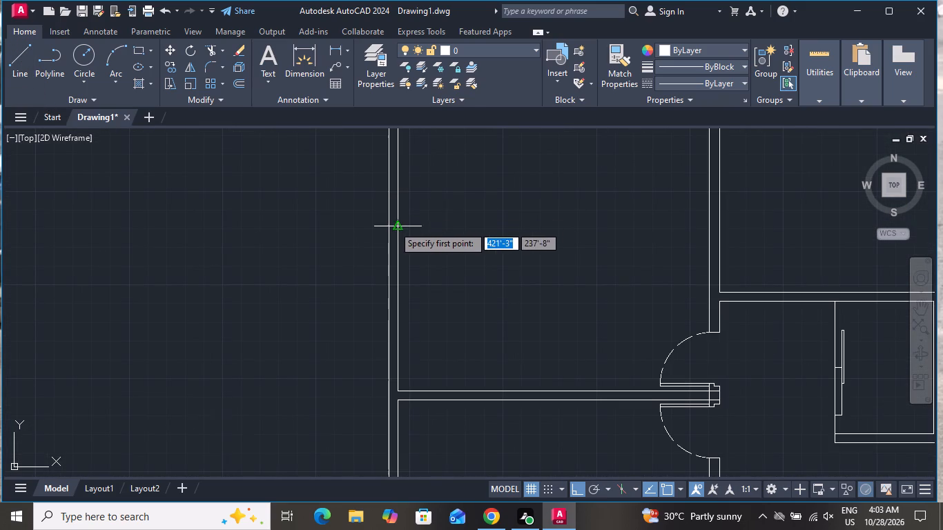
left_click(393, 228)
scroll(387, 228, "up", 3)
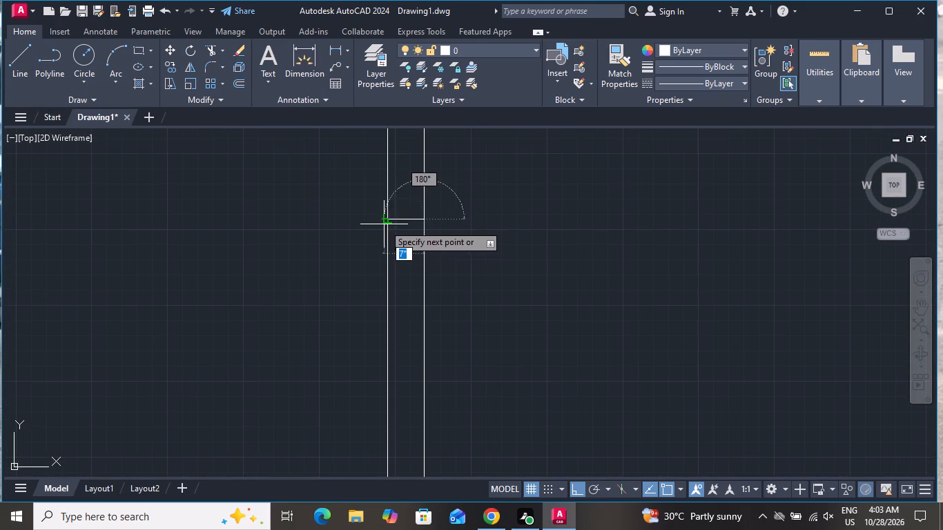
left_click(385, 219)
right_click(386, 219)
left_click(428, 240)
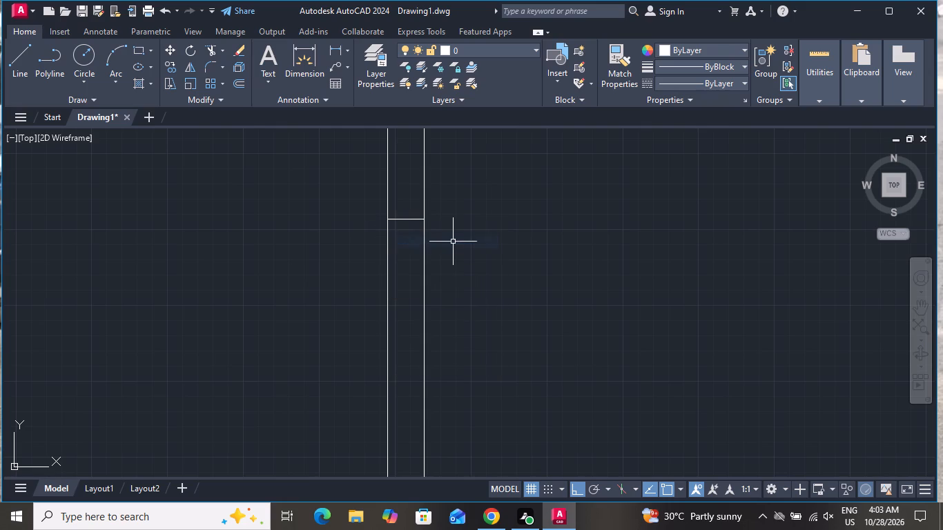
Offset the short line across the left outer wall by 2' to both sides to mark the window opening.
type("O")
key("space")
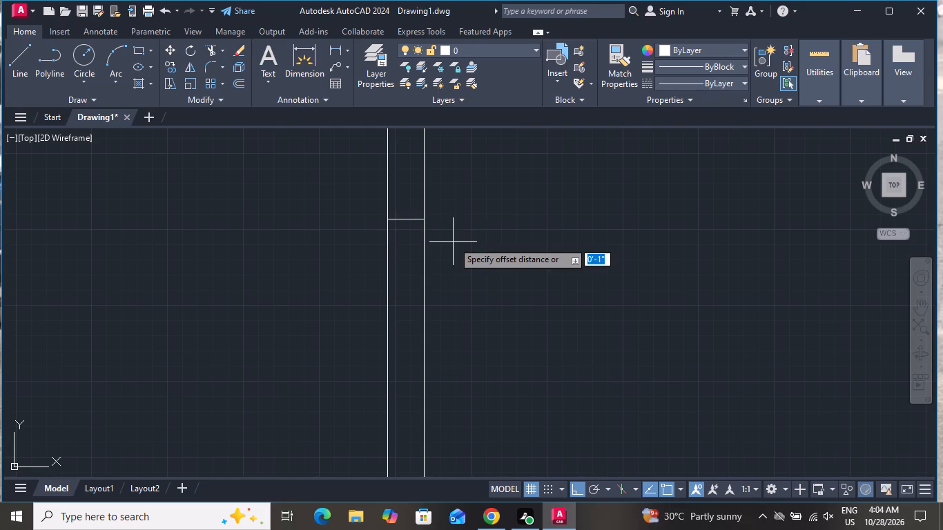
key("2")
key("apostrophe")
key("Return")
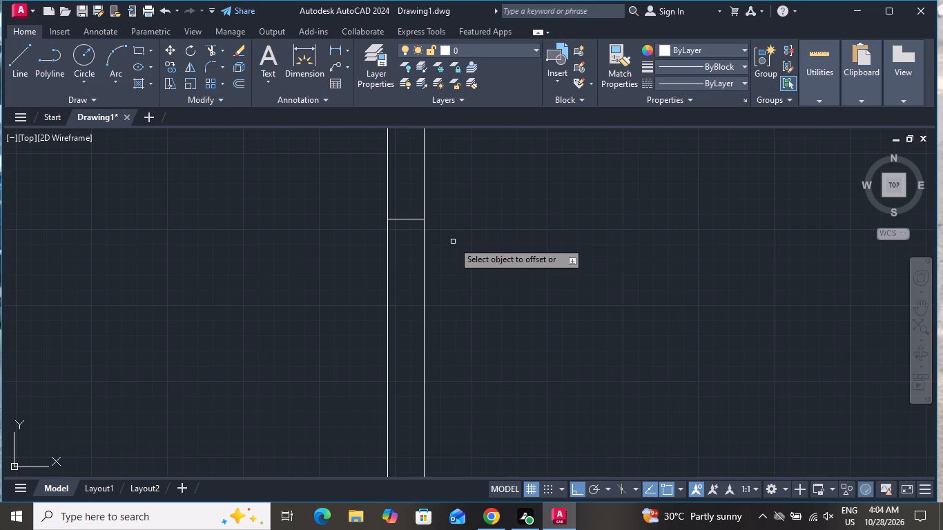
scroll(454, 242, "down", 2)
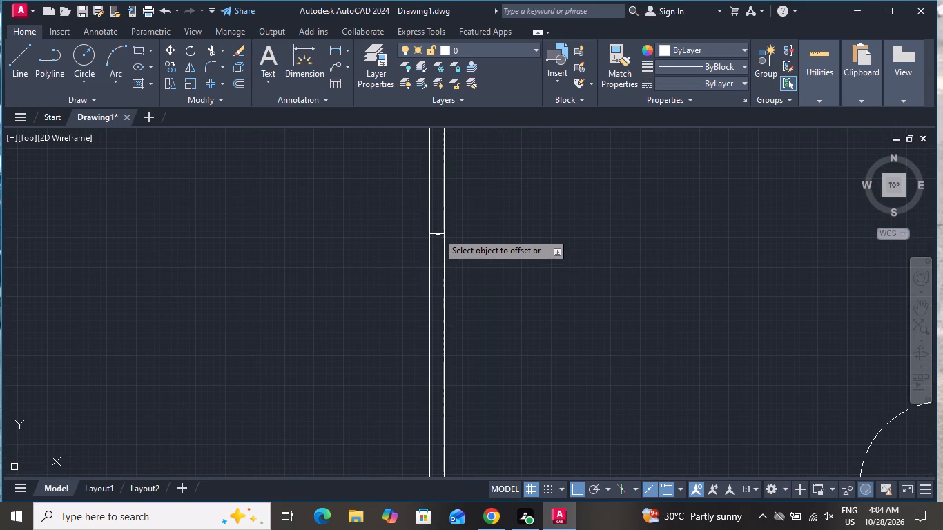
left_click(438, 232)
left_click(436, 215)
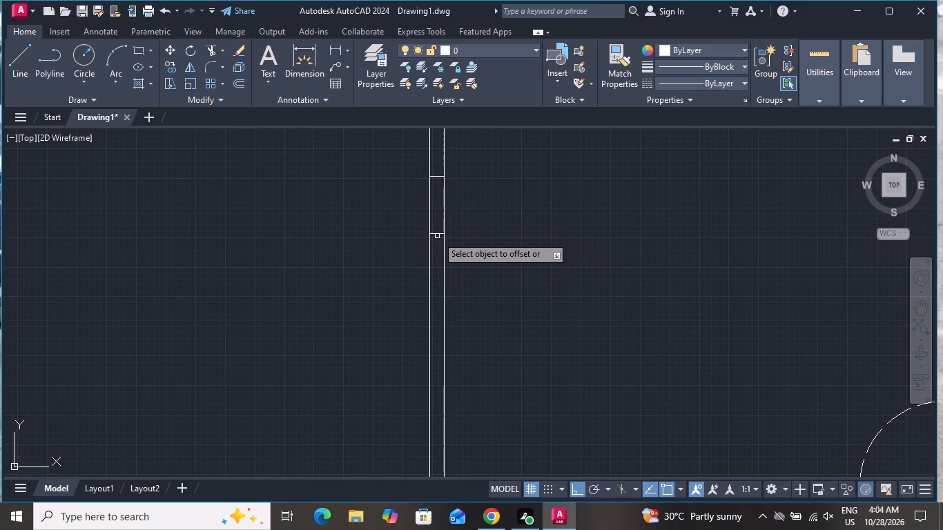
left_click(437, 234)
left_click(451, 300)
right_click(475, 246)
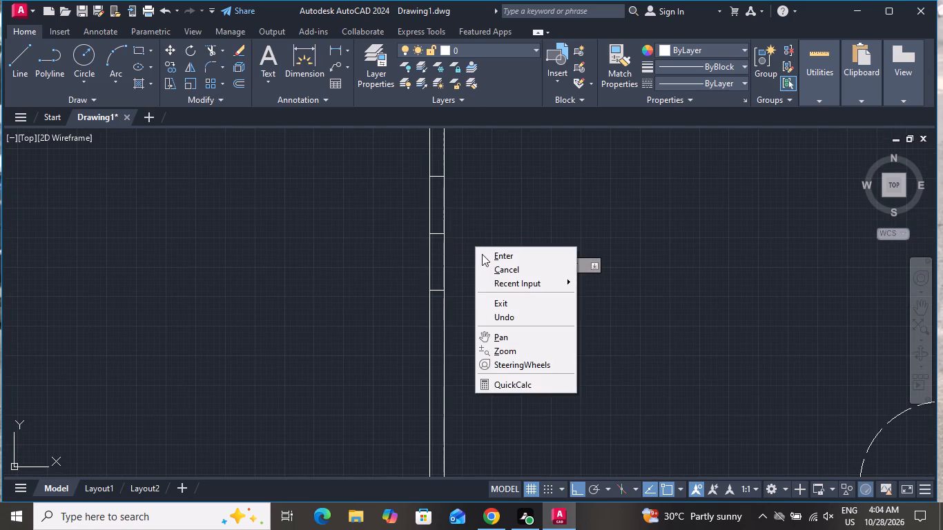
left_click(488, 265)
Offset the upper and lower edge lines of the left wall's window opening outward by 2" to form the jambs.
type("O 2")
key("shift+quotedbl")
key("Return")
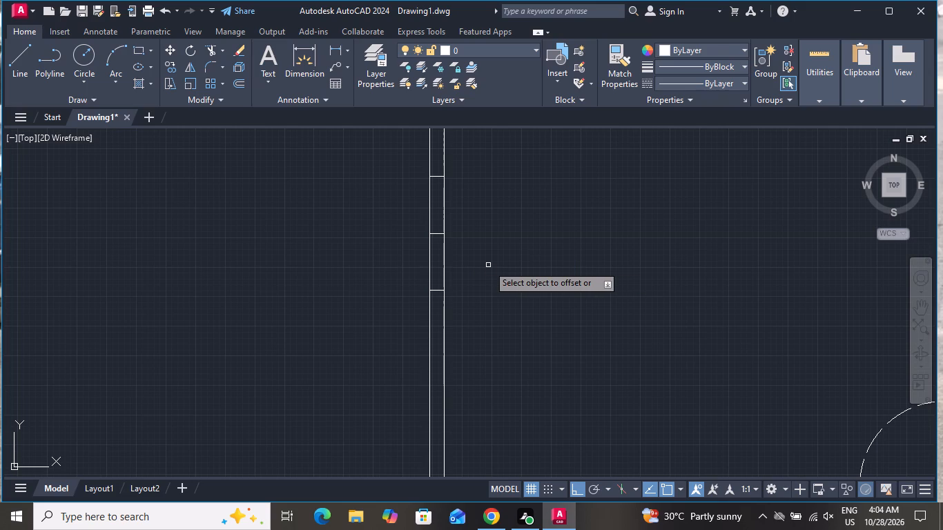
scroll(443, 144, "up", 3)
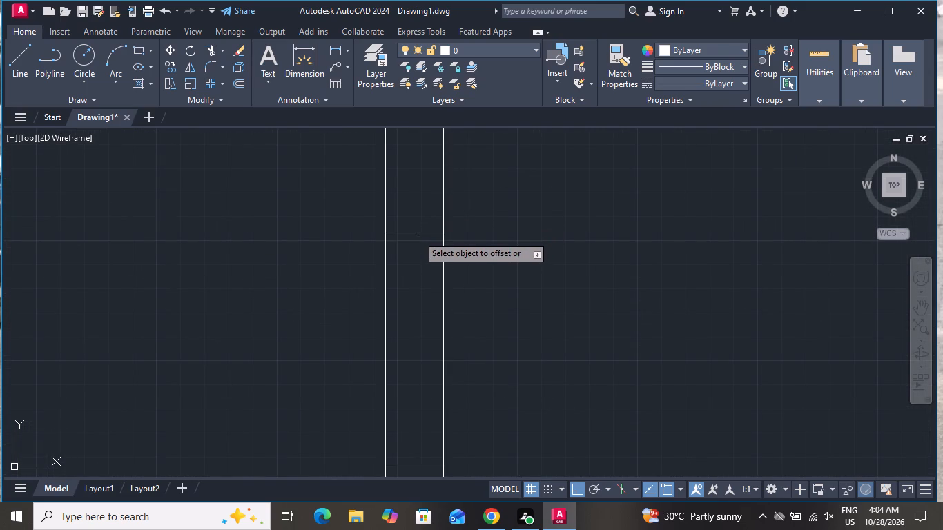
left_click(418, 233)
left_click(419, 205)
scroll(515, 213, "down", 3)
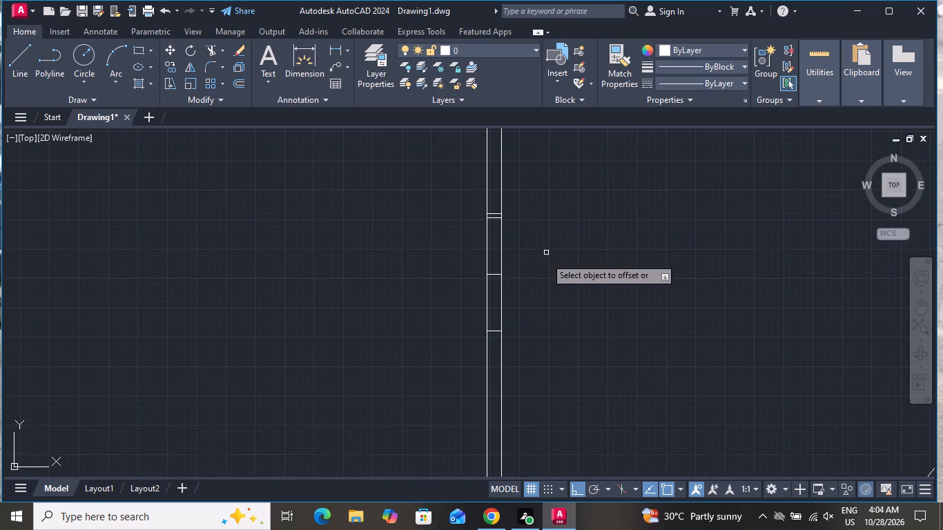
scroll(497, 339, "up", 3)
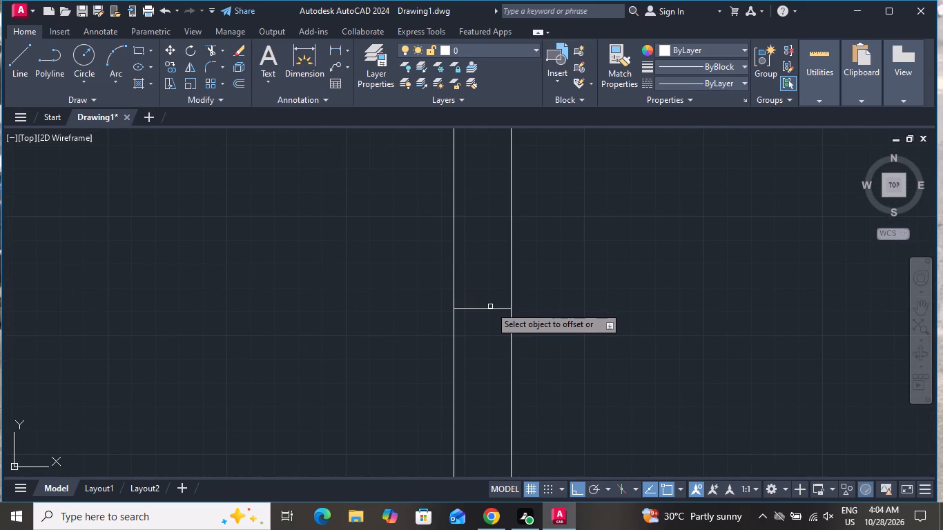
left_click(489, 310)
left_click(492, 340)
right_click(570, 291)
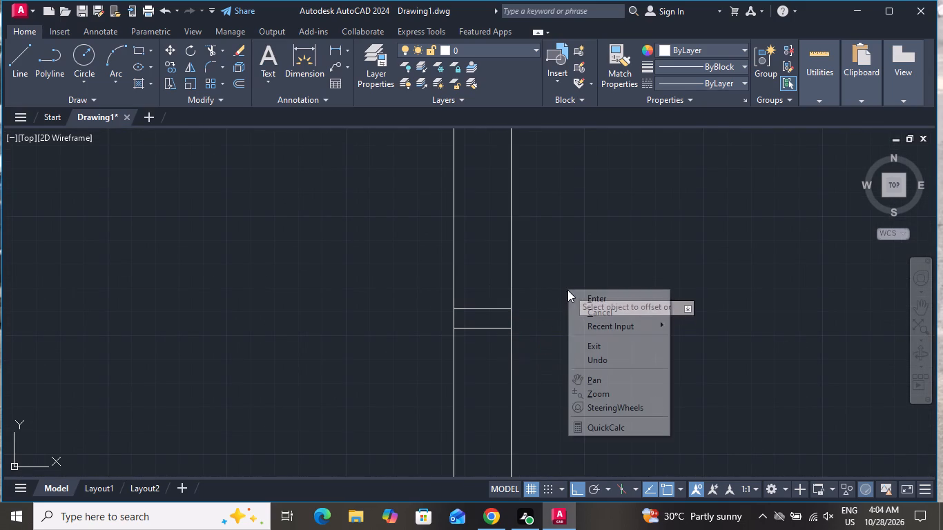
left_click(578, 304)
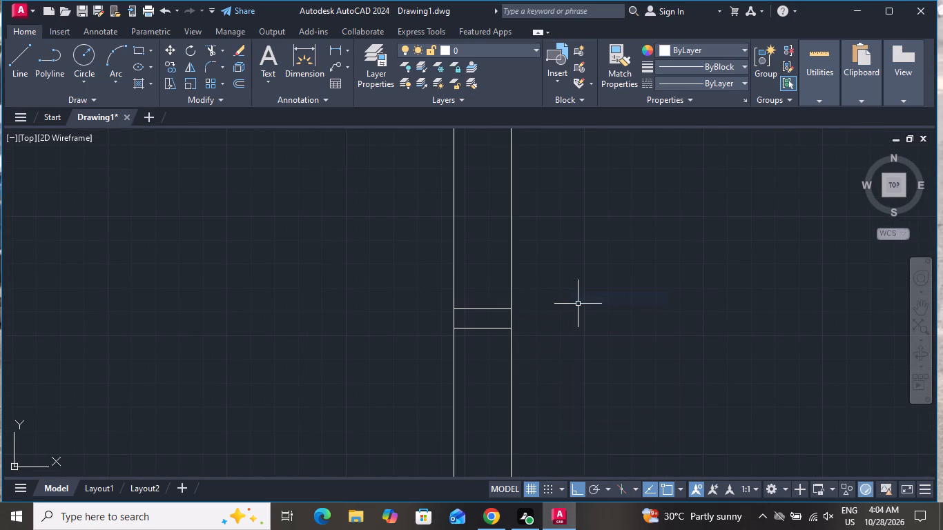
Draw a vertical centre line through the left wall's window opening, between the midpoints of its upper and lower edge lines.
scroll(579, 307, "down", 3)
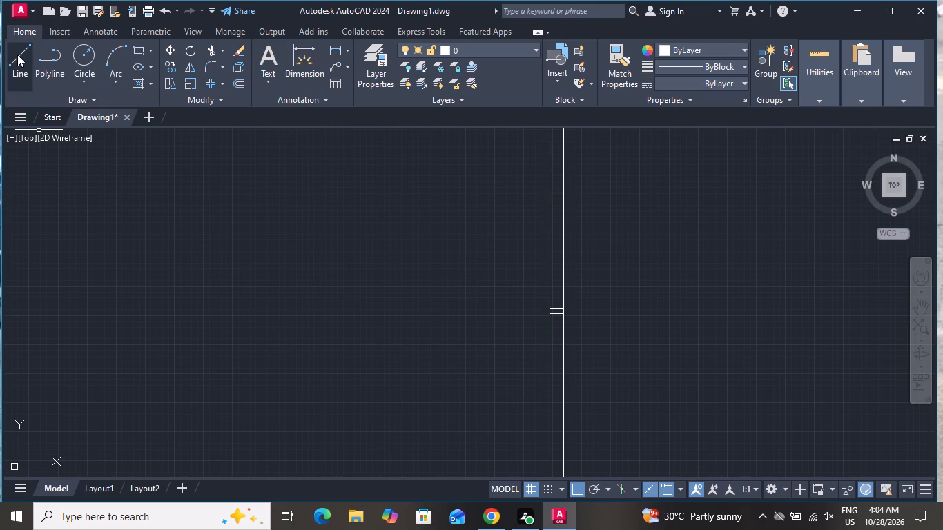
left_click(17, 55)
scroll(355, 333, "down", 3)
scroll(407, 330, "up", 4)
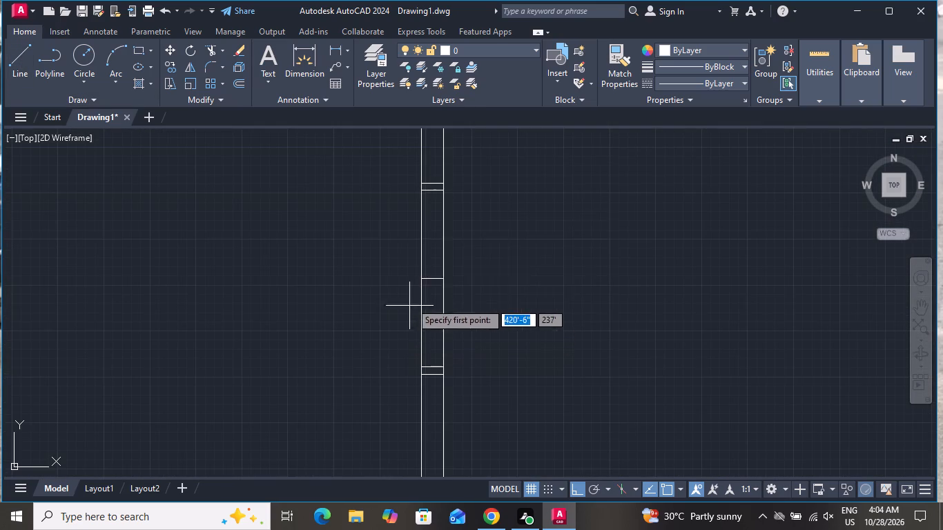
left_click(433, 188)
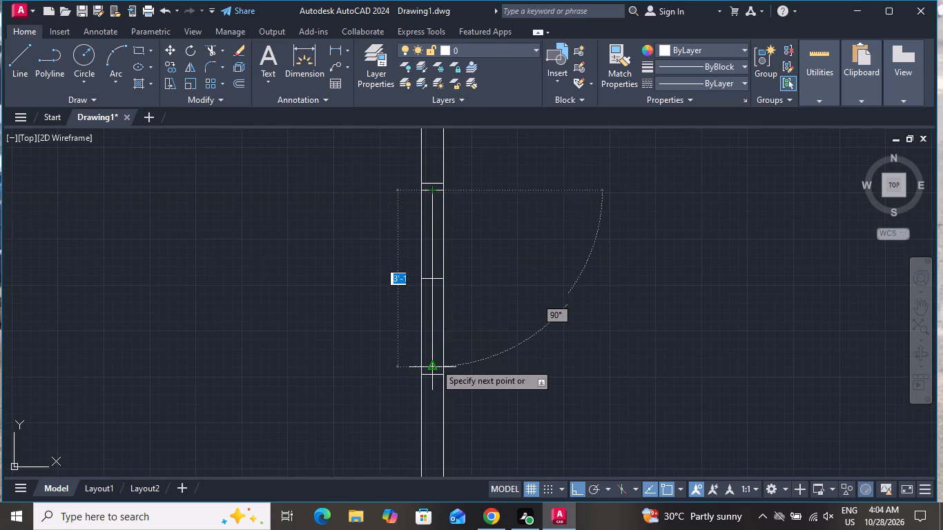
left_click(434, 364)
right_click(434, 364)
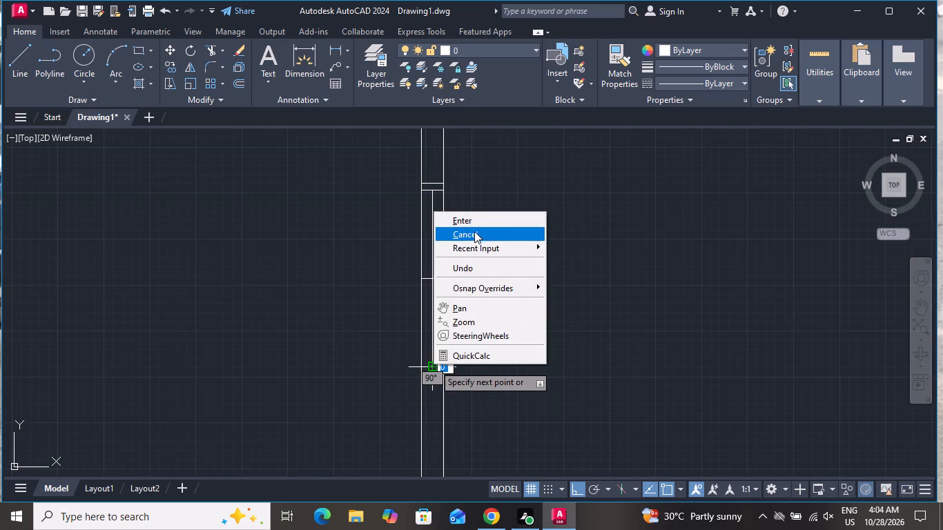
left_click(476, 229)
Offset the window's vertical centre line by 1" to both sides to form the double glass lines.
scroll(426, 240, "up", 2)
type("O 1")
key("shift+quotedbl")
key("Return")
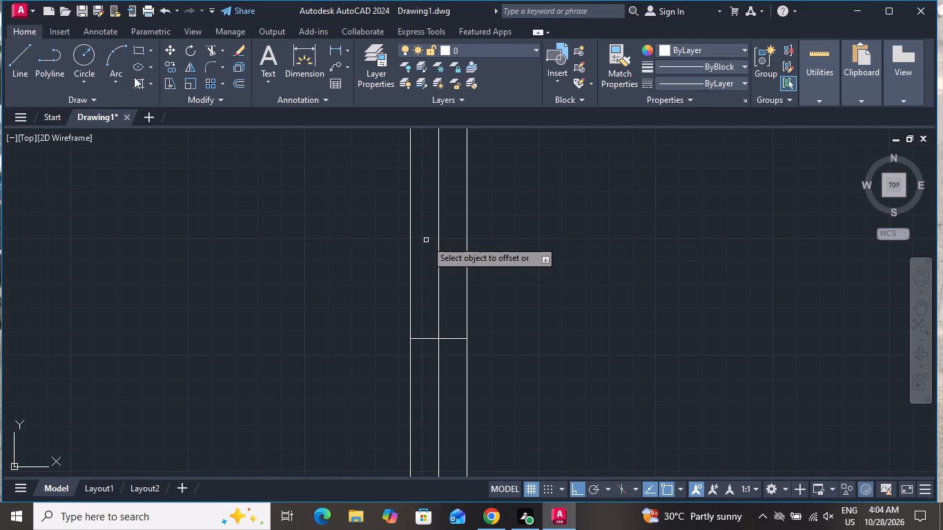
left_click(439, 233)
left_click(456, 232)
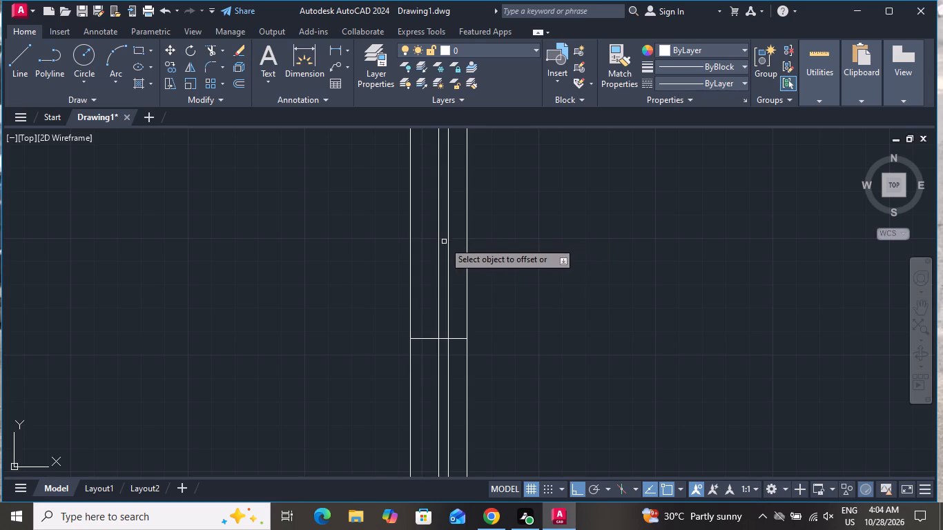
left_click(440, 242)
left_click(424, 251)
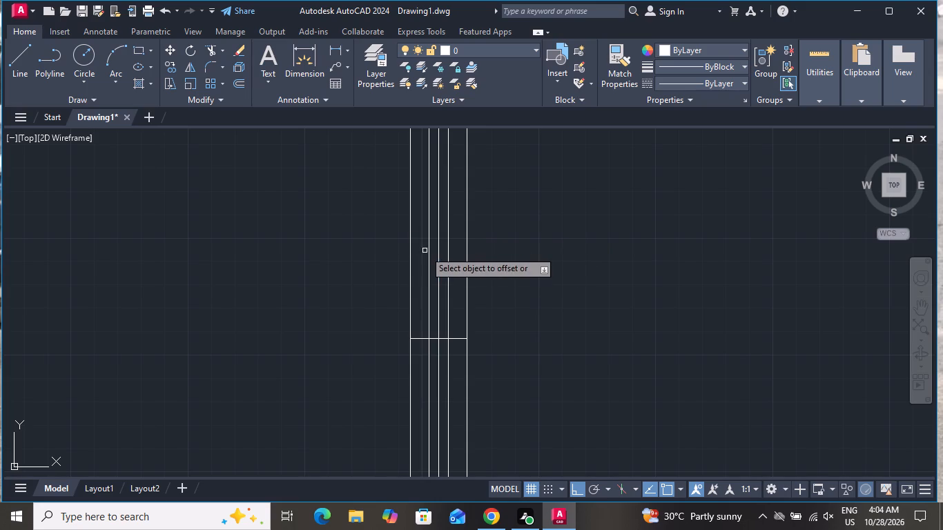
right_click(425, 251)
left_click(458, 272)
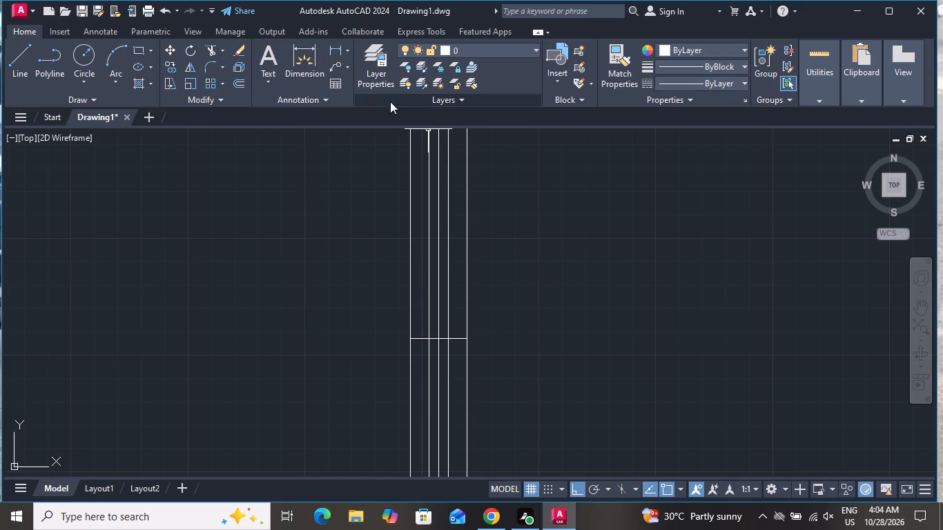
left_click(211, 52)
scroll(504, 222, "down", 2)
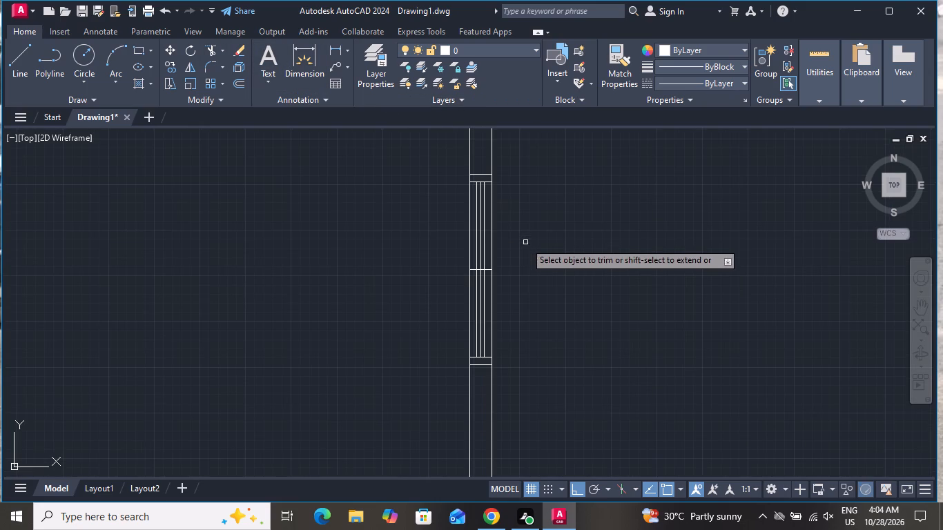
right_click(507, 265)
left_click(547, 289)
Delete the window's vertical centre line and the short horizontal line crossing the middle of the opening.
scroll(480, 280, "up", 2)
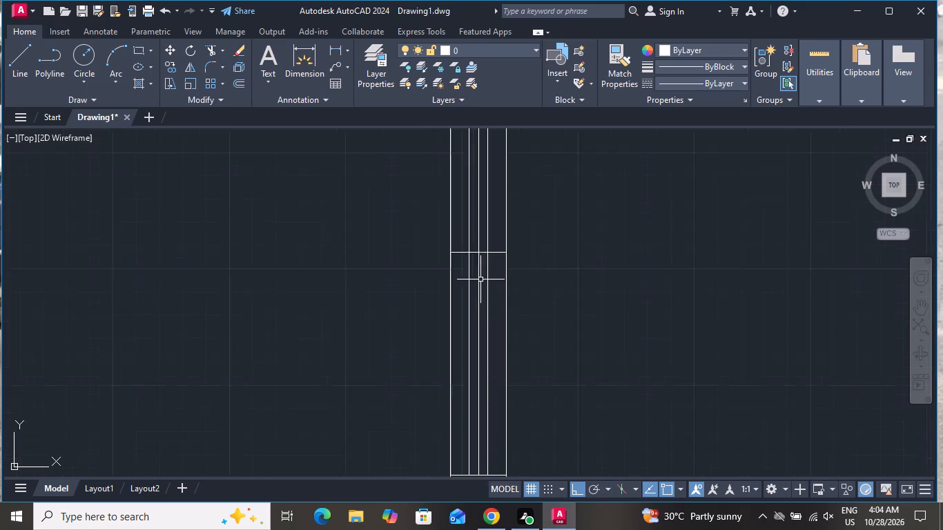
scroll(480, 279, "up", 4)
left_click(489, 222)
left_click(449, 259)
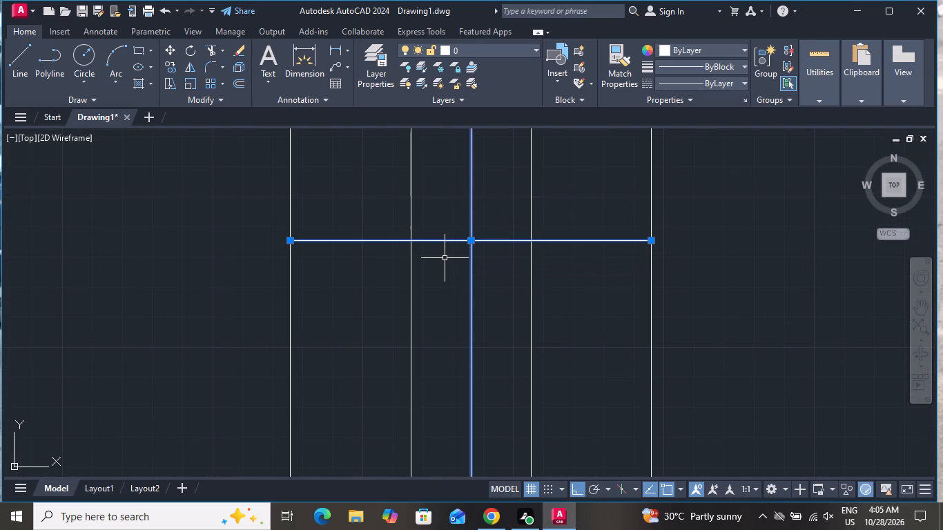
key("Delete")
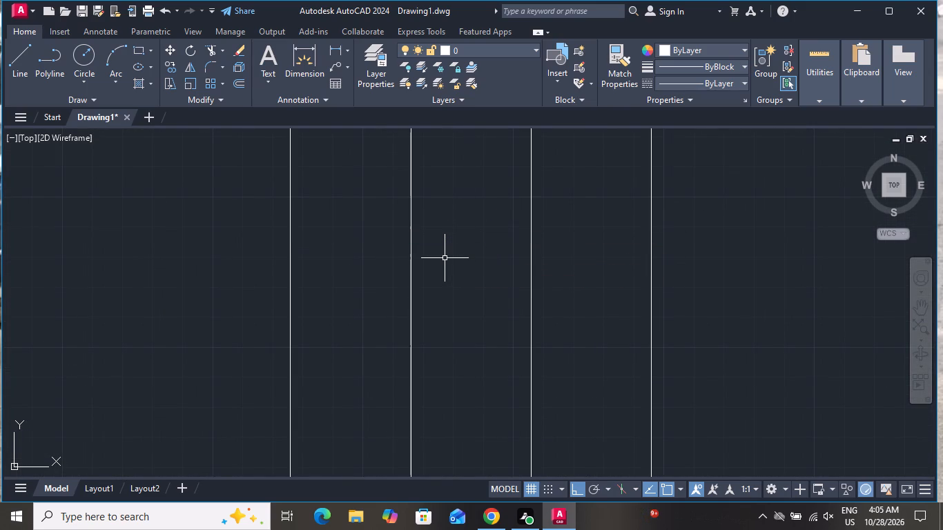
Draw a short horizontal line across the left outer wall at the midpoint of its inner line, in the room below the partition.
scroll(508, 226, "down", 8)
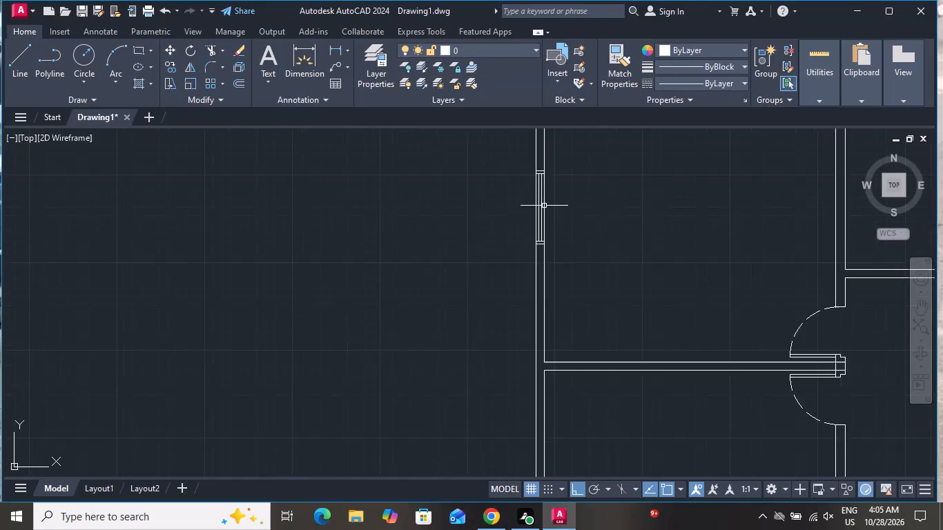
scroll(544, 208, "down", 2)
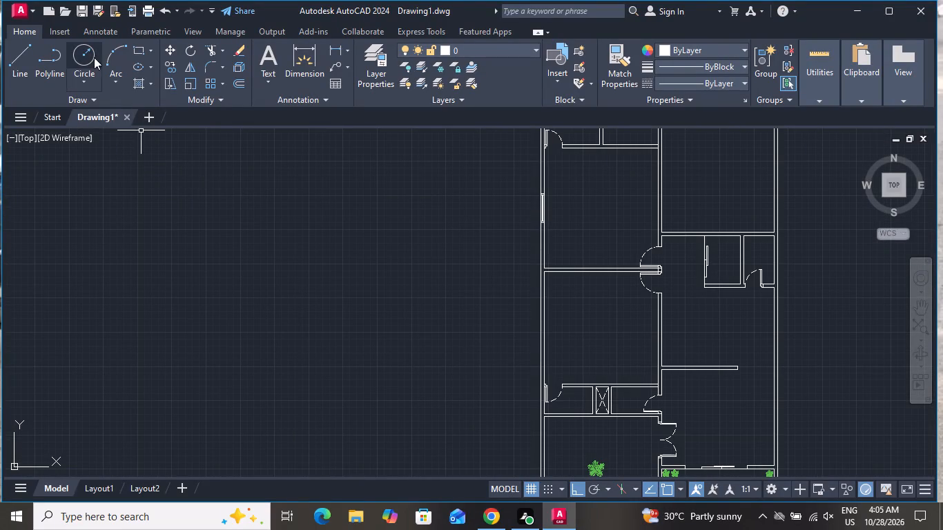
left_click(16, 64)
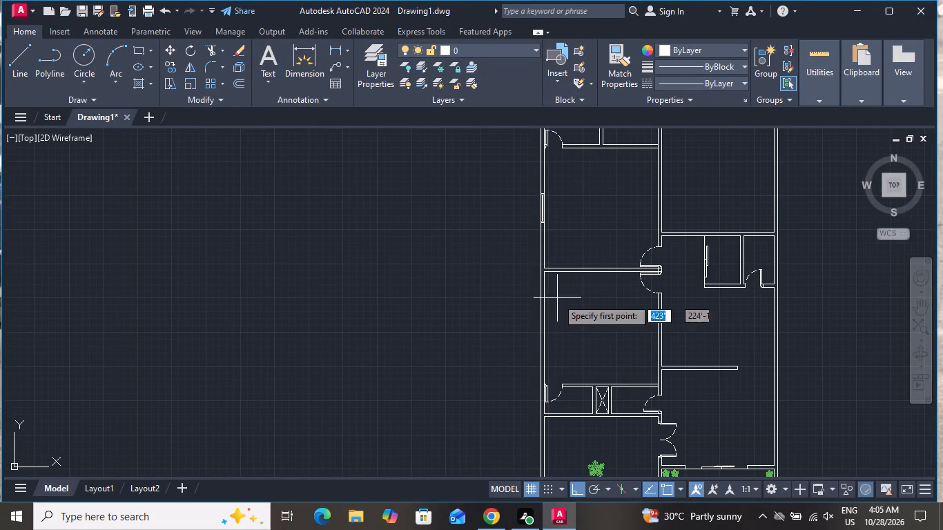
scroll(536, 353, "up", 2)
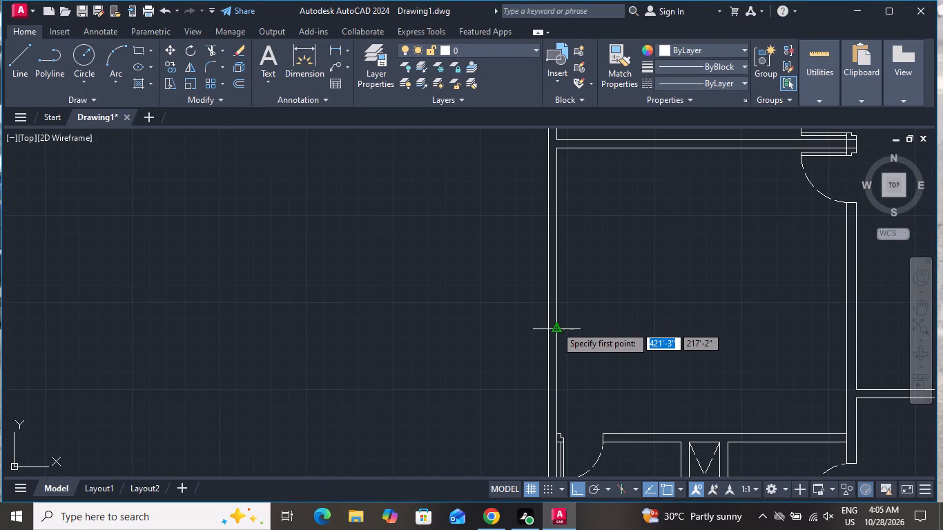
left_click(556, 326)
left_click(547, 330)
right_click(547, 330)
left_click(561, 352)
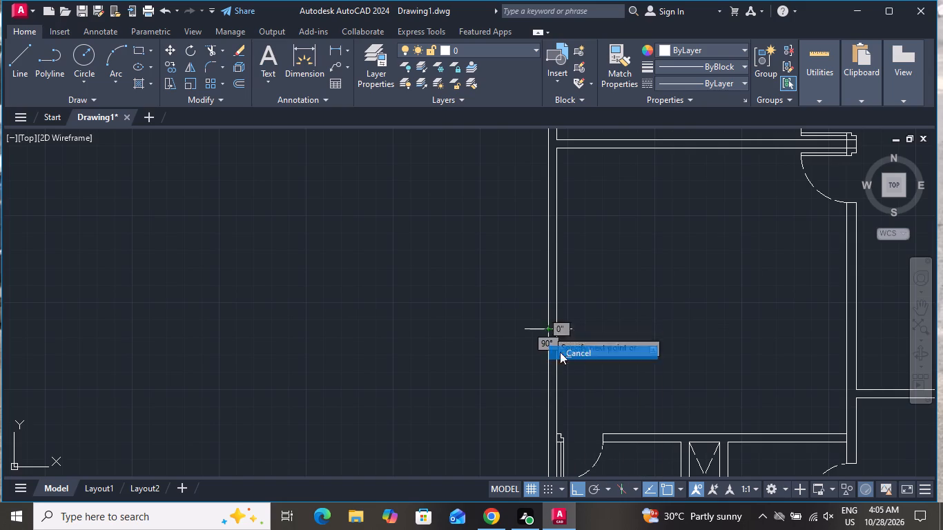
Offset the new short line across the left outer wall by 2' to both sides to mark the second window opening.
type("O")
key("space")
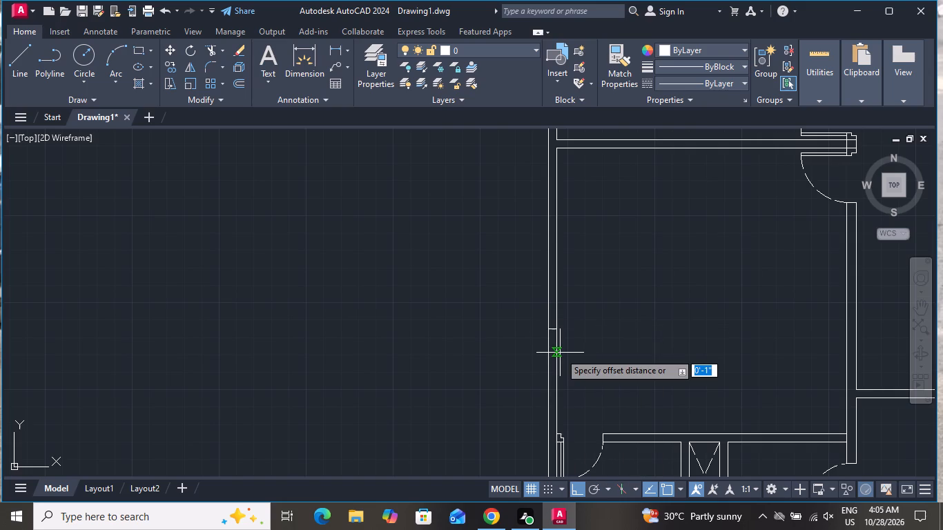
key("1")
key("BackSpace")
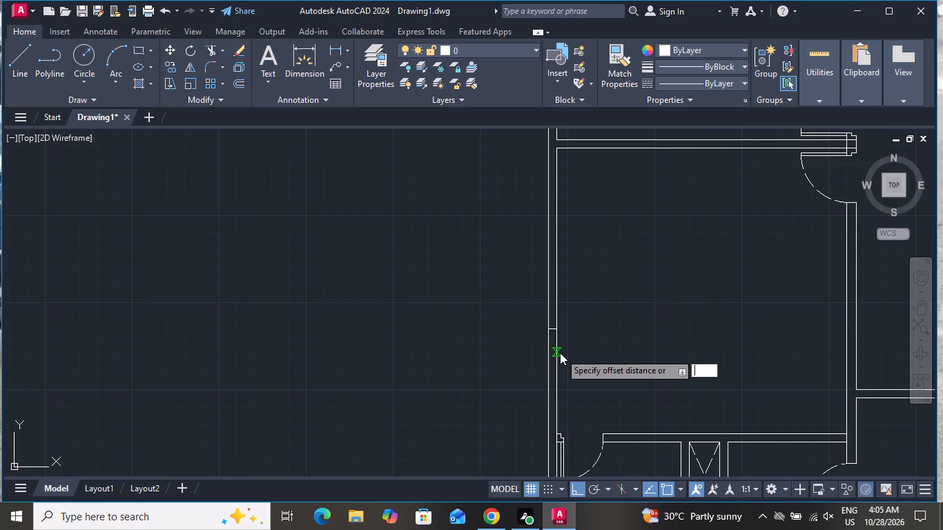
type("2'")
key("Return")
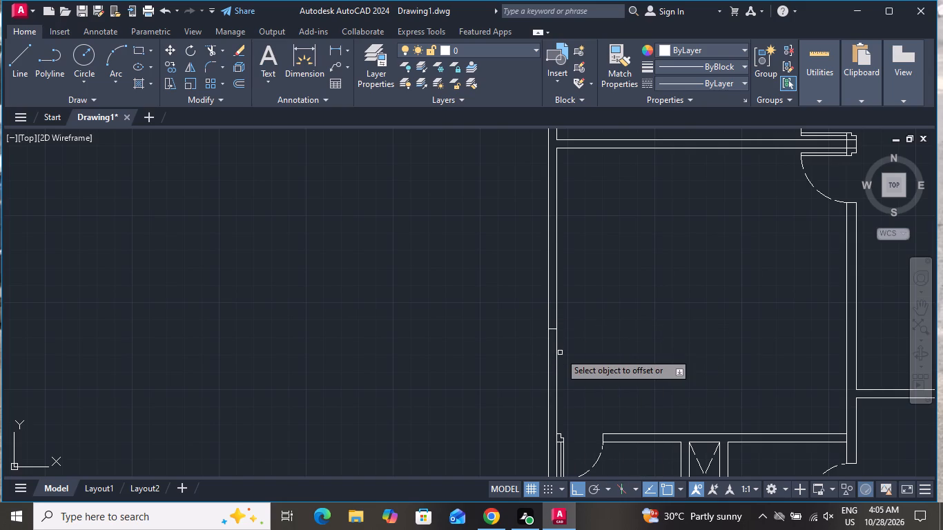
scroll(567, 382, "up", 2)
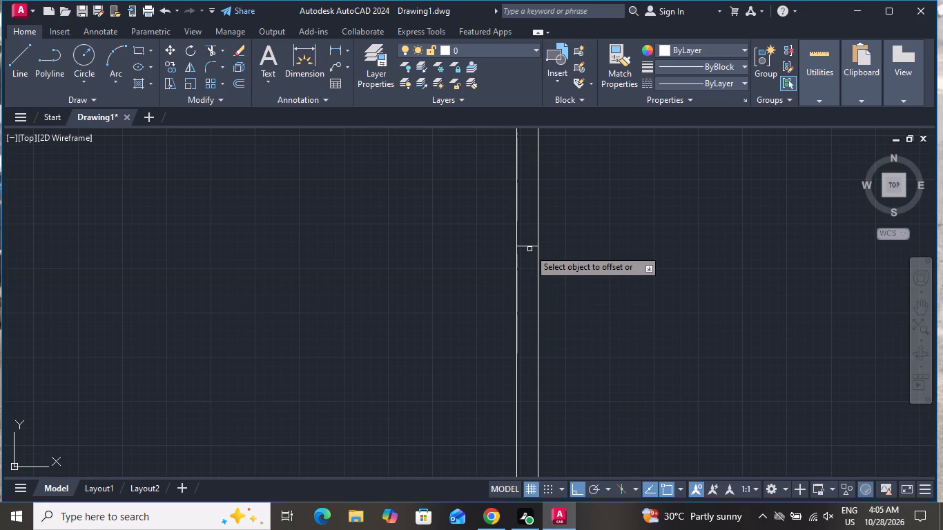
left_click(530, 247)
left_click(533, 224)
left_click(528, 246)
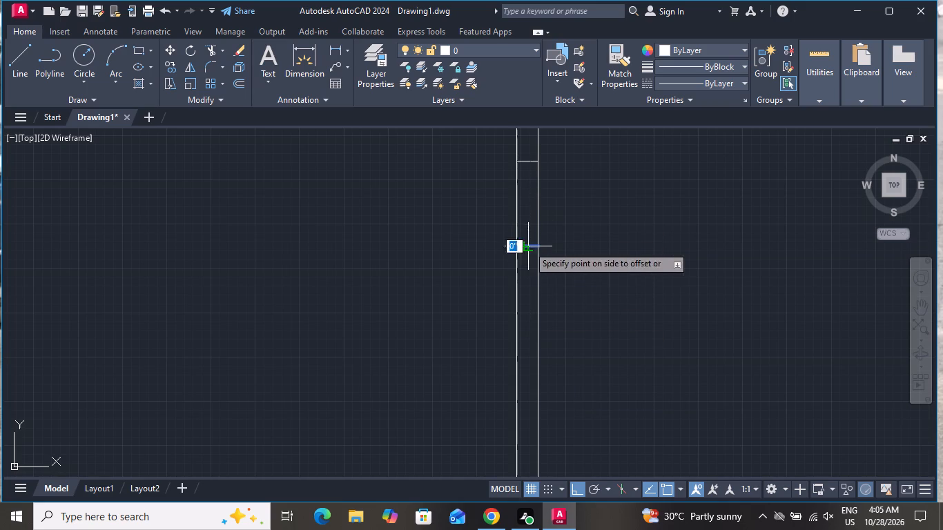
left_click(531, 277)
right_click(565, 251)
left_click(592, 275)
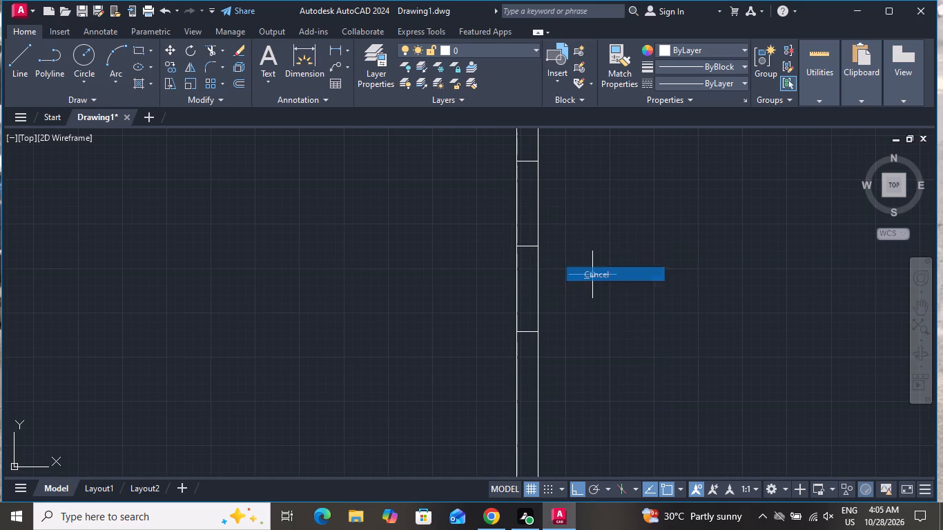
Offset the upper and lower edge lines of the second left-wall window opening outward by 2" to form the jambs.
scroll(594, 275, "down", 1)
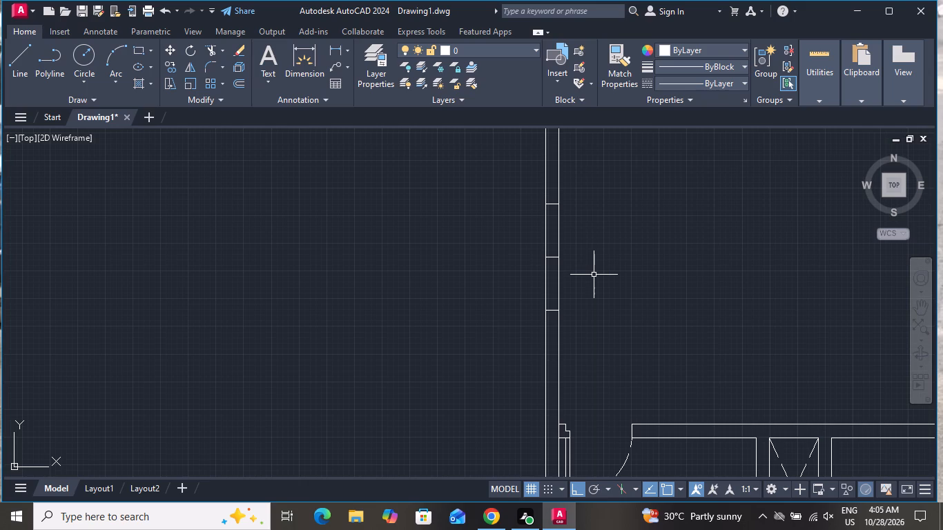
key("o")
key("space")
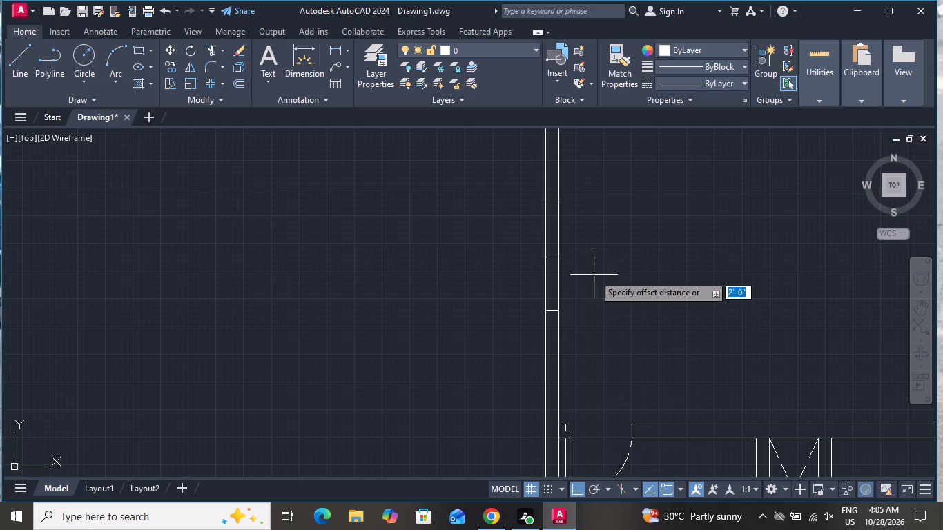
type("2")
key("shift+quotedbl")
key("Return")
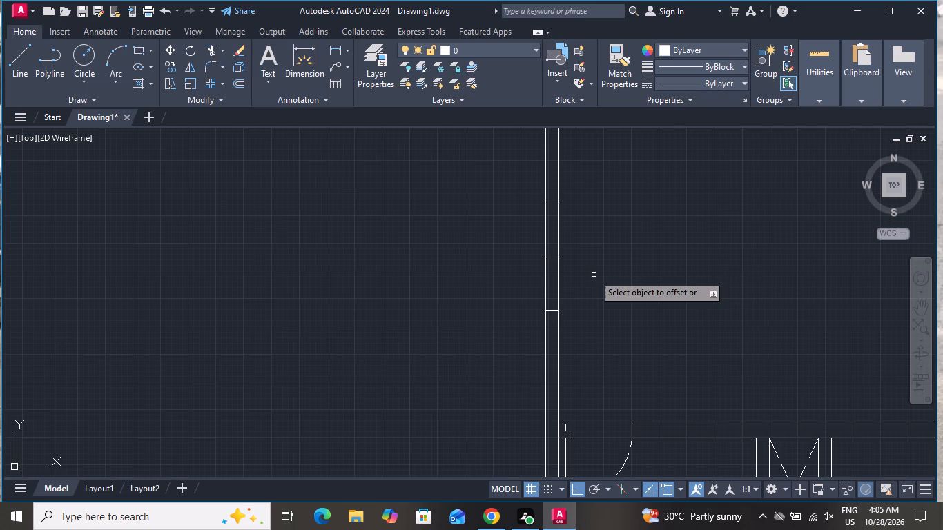
scroll(554, 202, "up", 2)
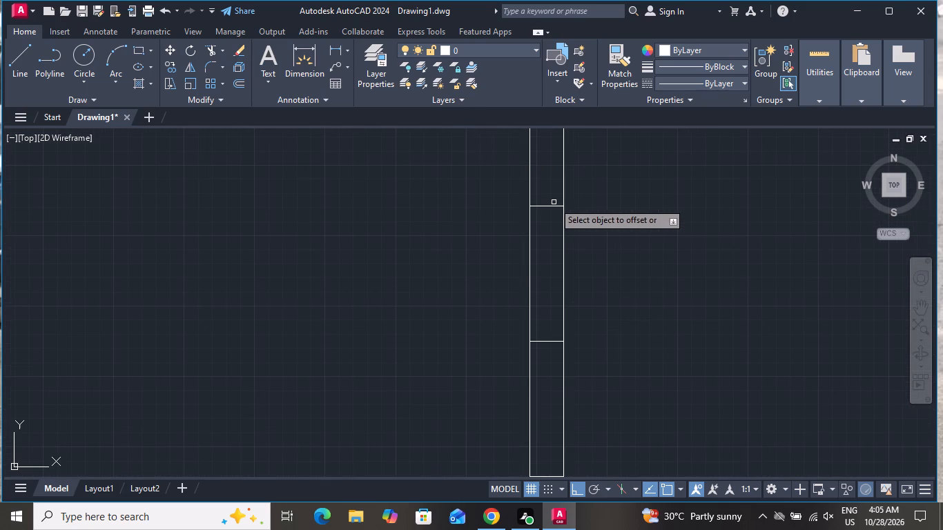
left_click(552, 206)
left_click(551, 183)
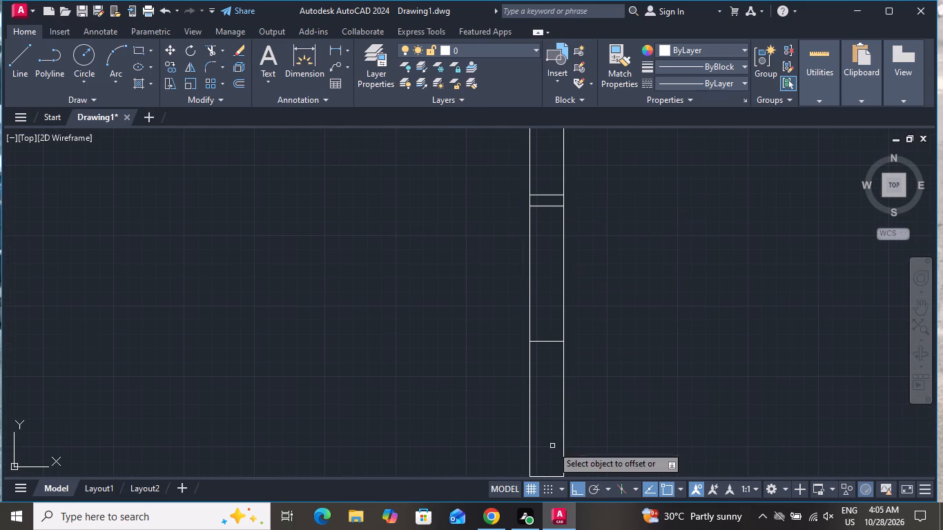
scroll(568, 306, "down", 1)
scroll(546, 420, "up", 2)
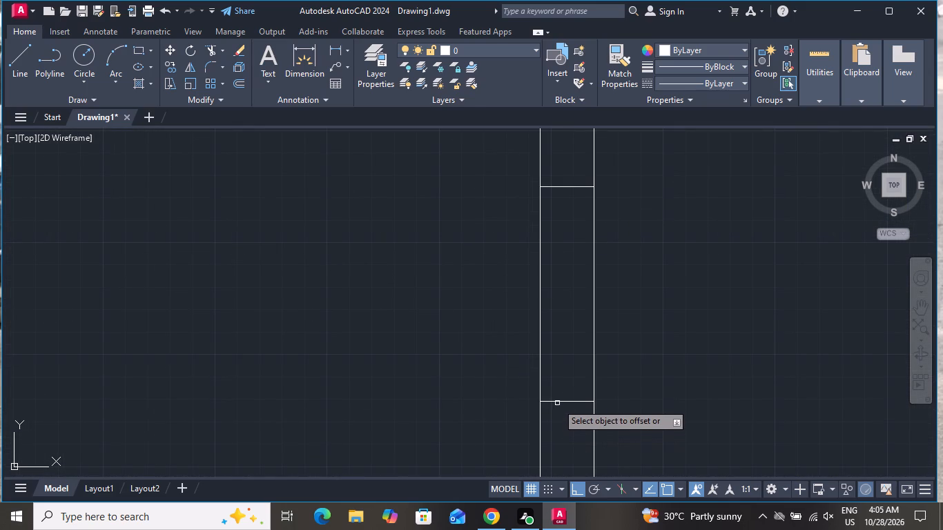
left_click(558, 401)
left_click(567, 423)
right_click(645, 275)
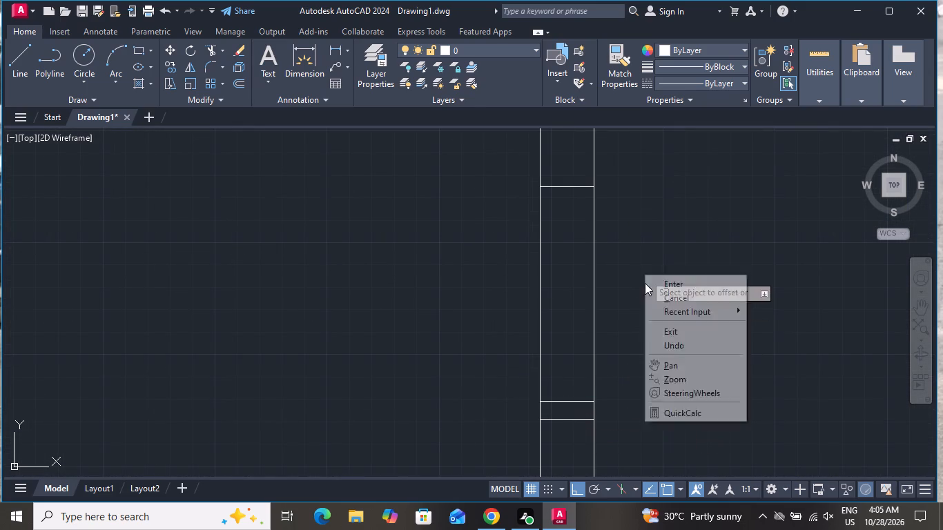
left_click(653, 300)
Draw a vertical centre line through the second left-wall window, from the midpoint of its upper opening edge to its lower opening edge.
left_click(16, 52)
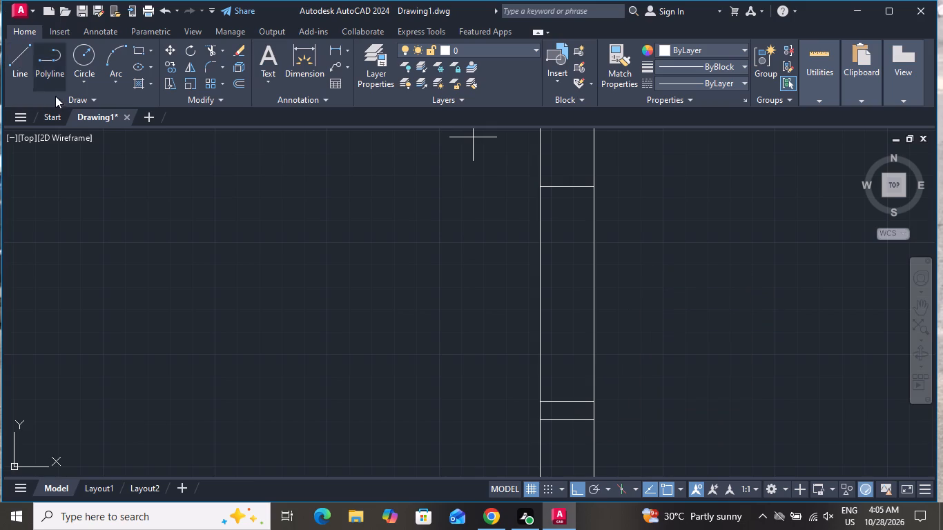
scroll(378, 275, "down", 2)
scroll(446, 281, "down", 1)
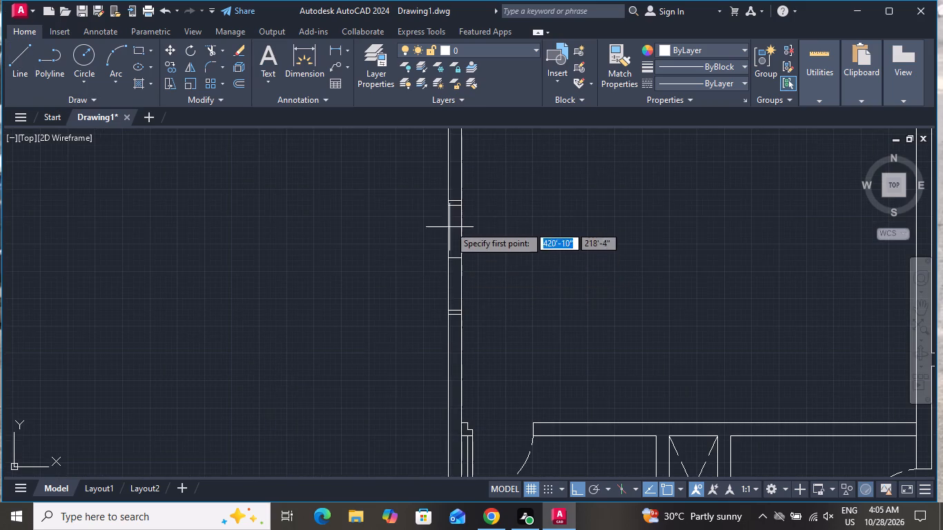
scroll(445, 197, "up", 4)
left_click(496, 246)
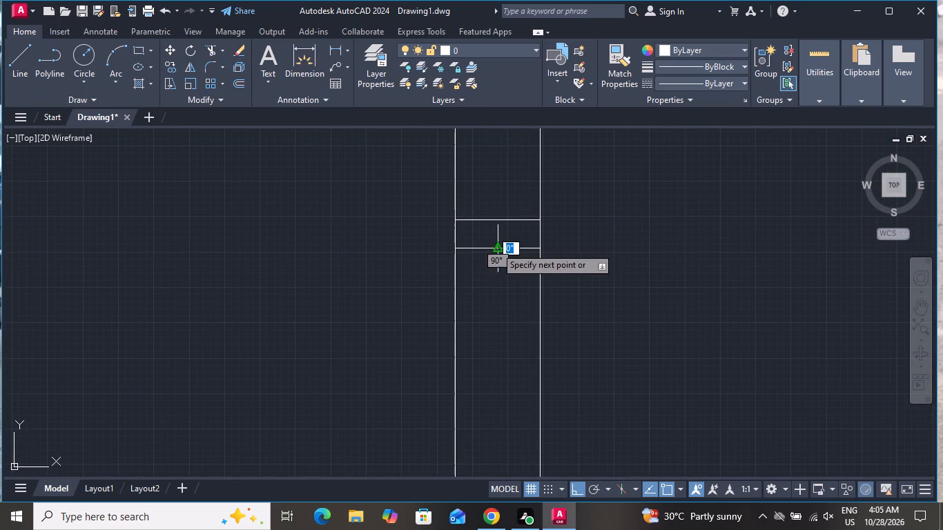
scroll(503, 248, "down", 4)
scroll(499, 343, "up", 5)
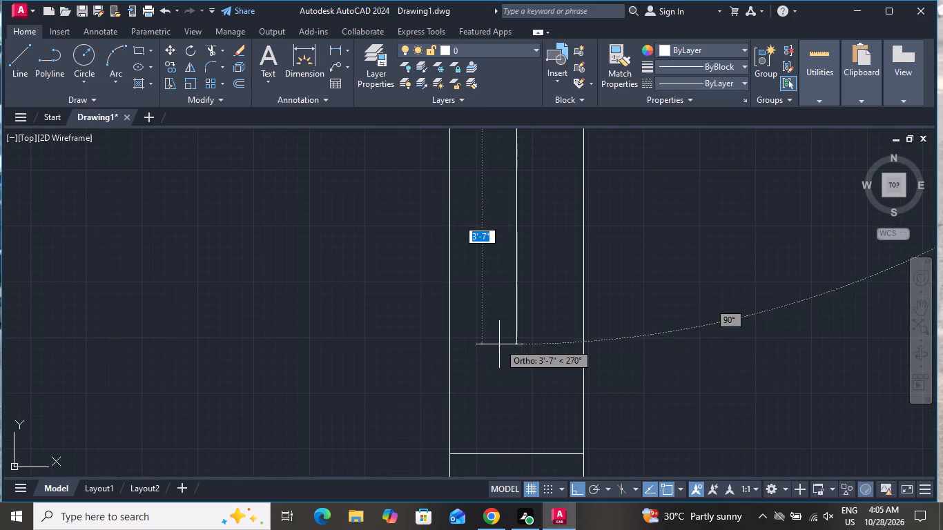
scroll(510, 350, "down", 3)
scroll(513, 384, "up", 4)
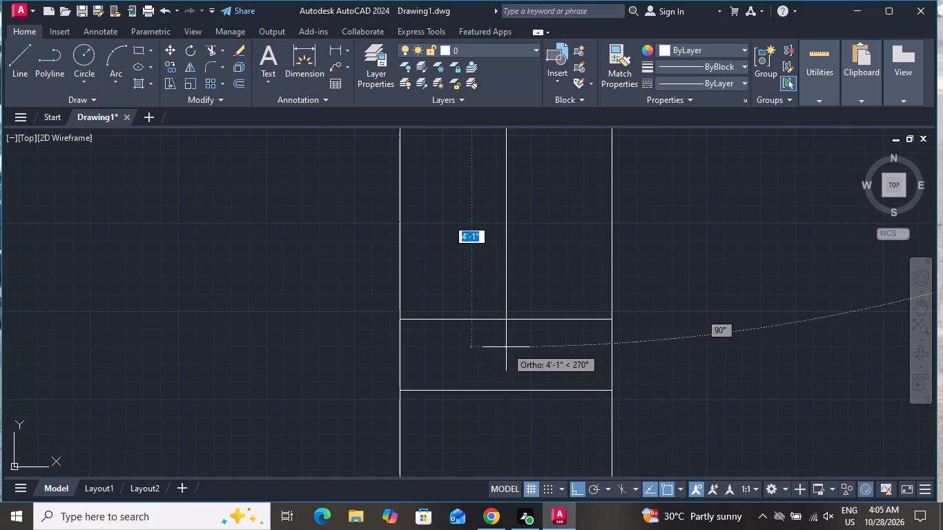
left_click(508, 322)
right_click(508, 322)
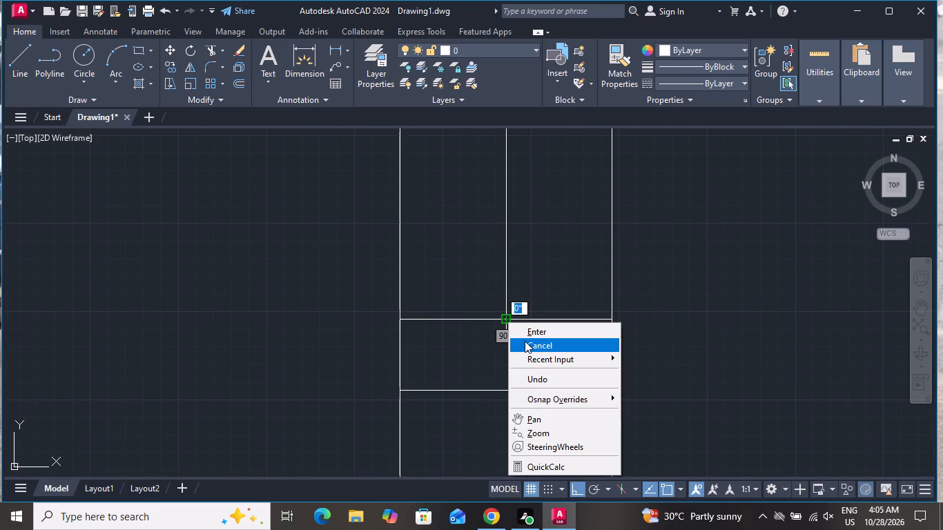
left_click(525, 341)
Offset the second left-wall window's vertical centre line by 1" to both sides to form the double glass lines.
scroll(537, 362, "down", 4)
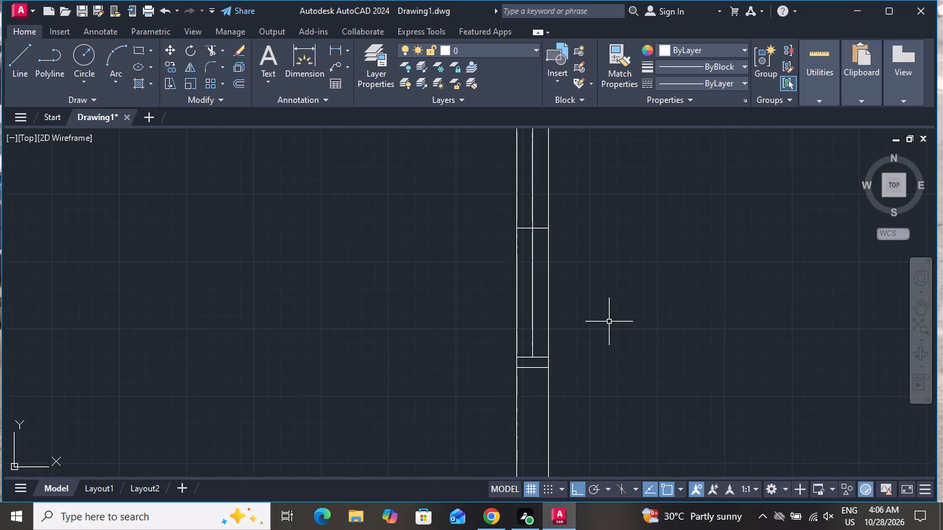
type("O 1")
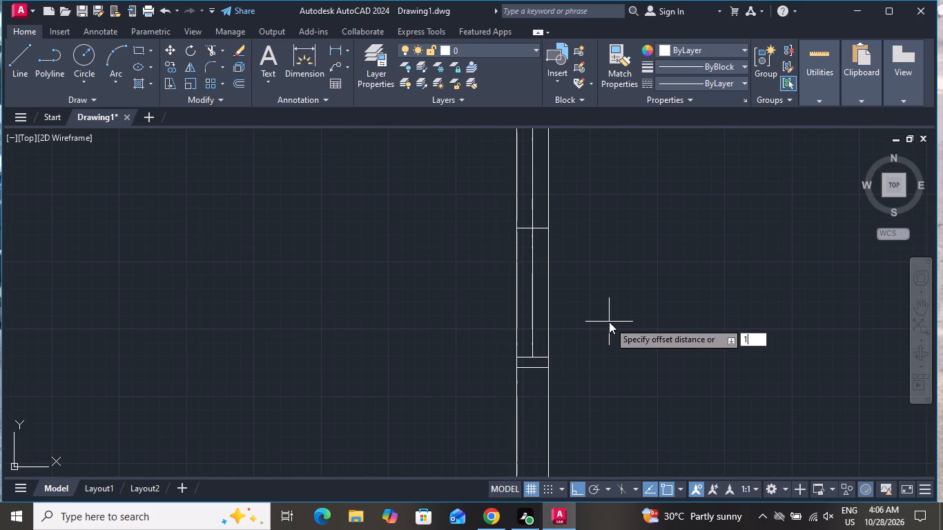
key("shift+quotedbl")
key("Return")
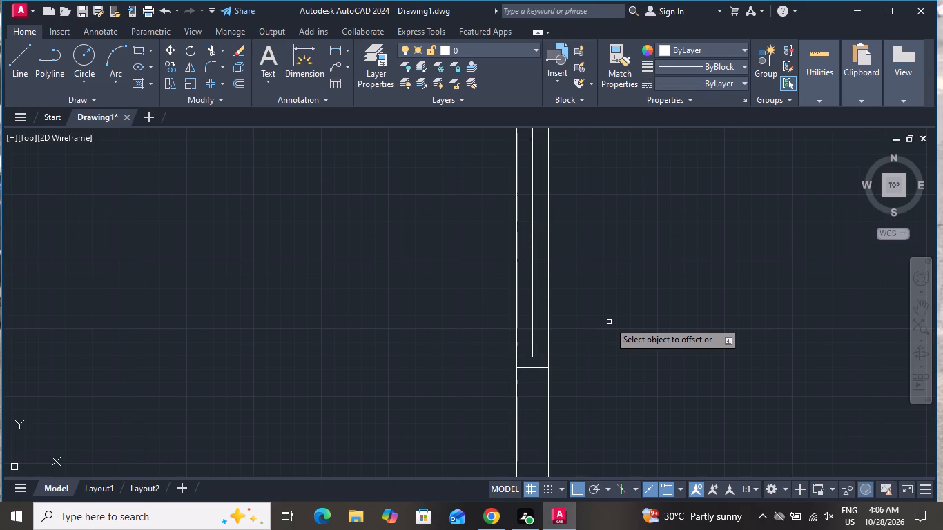
scroll(531, 215, "up", 3)
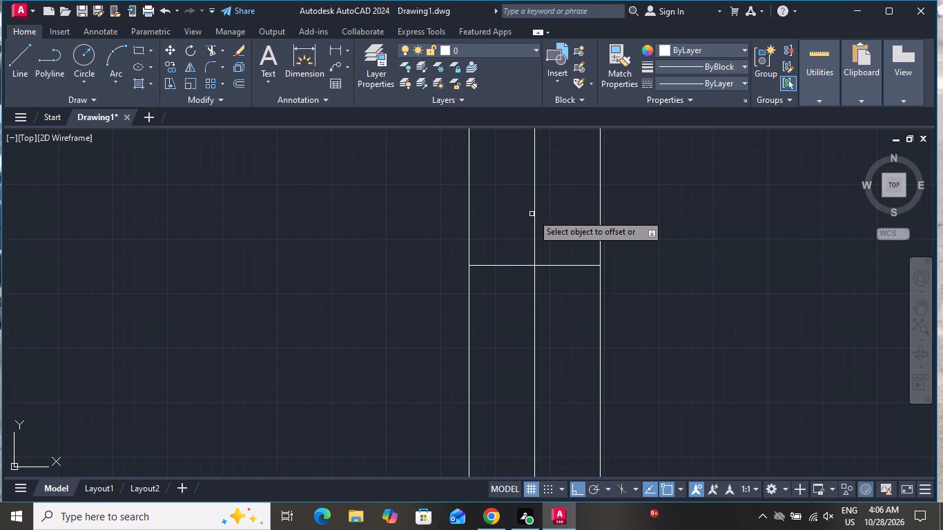
left_click(536, 209)
left_click(552, 211)
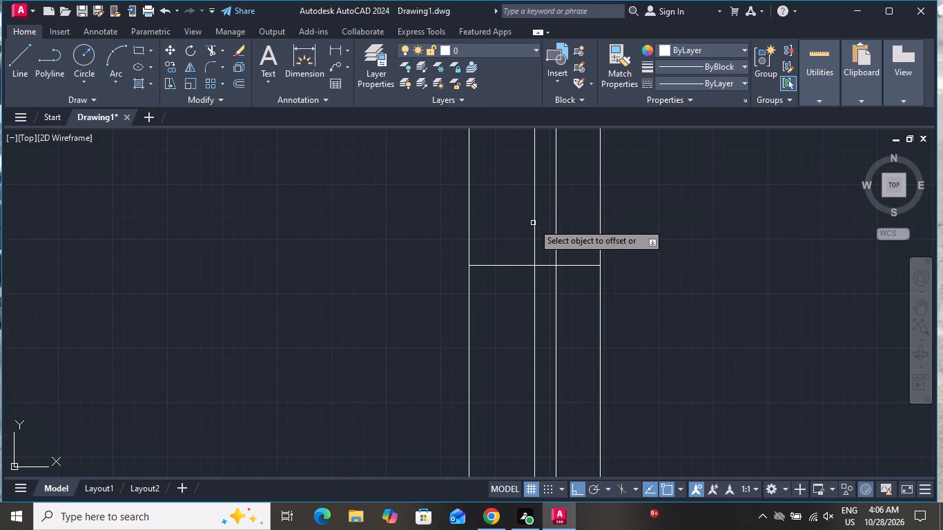
left_click(534, 223)
left_click(516, 234)
right_click(516, 234)
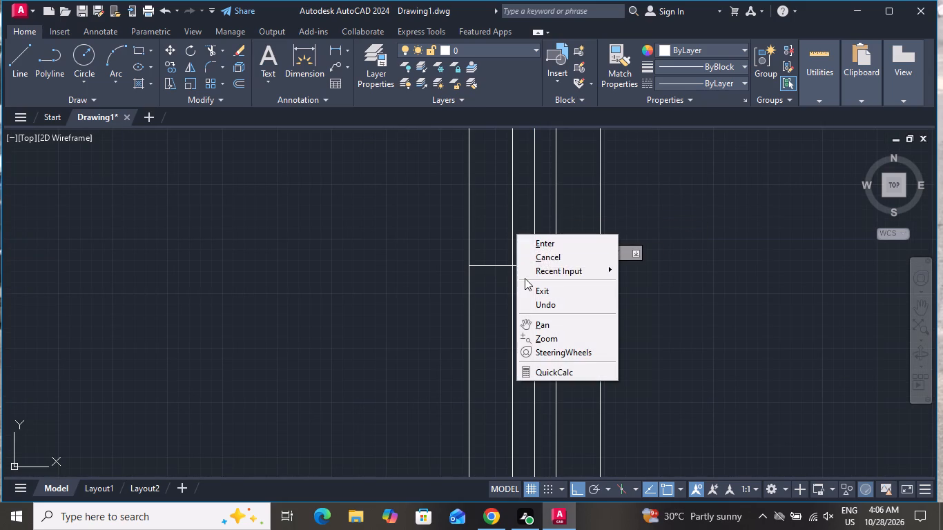
left_click(533, 250)
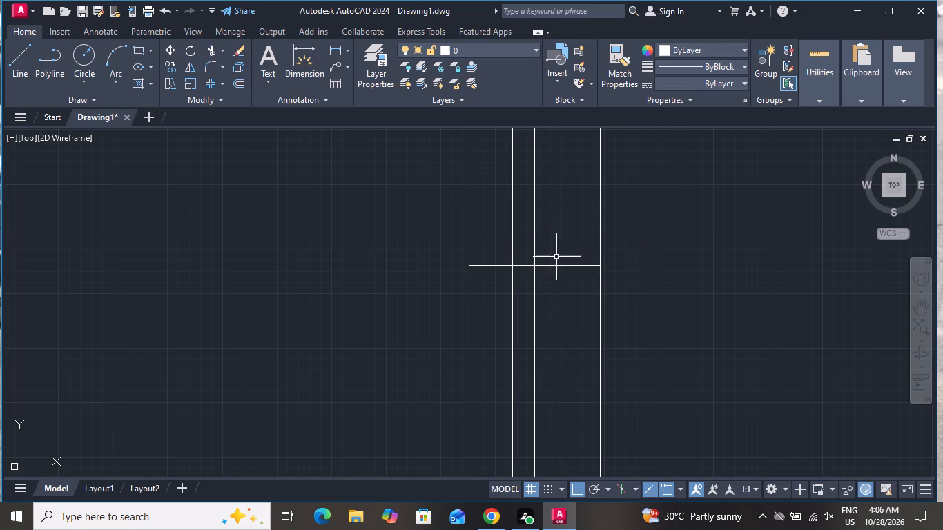
Delete the second left-wall window's vertical centre line and the short horizontal line crossing the middle of the opening.
scroll(552, 260, "up", 2)
left_click(538, 239)
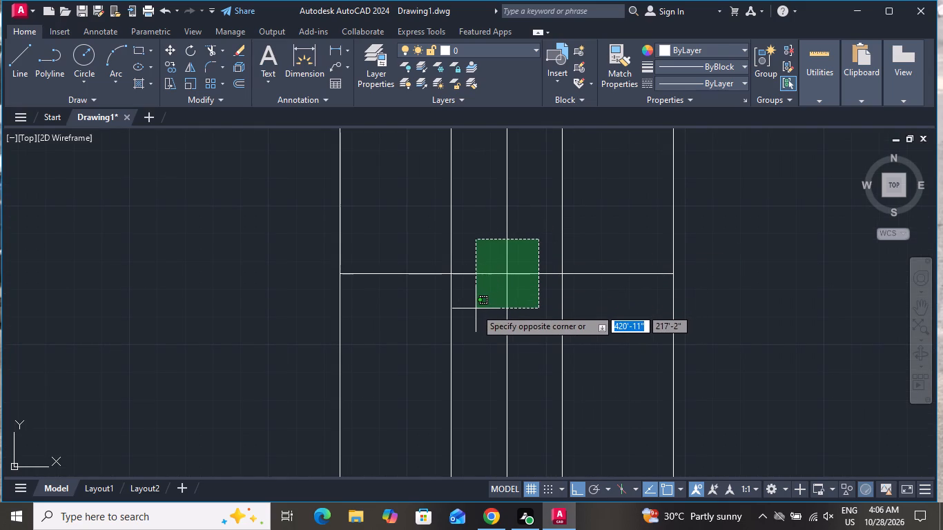
left_click(476, 308)
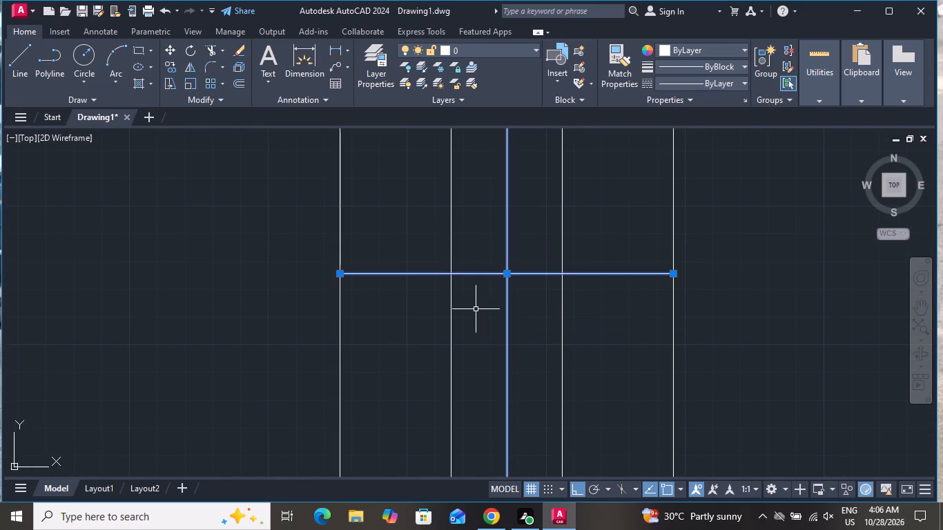
key("Delete")
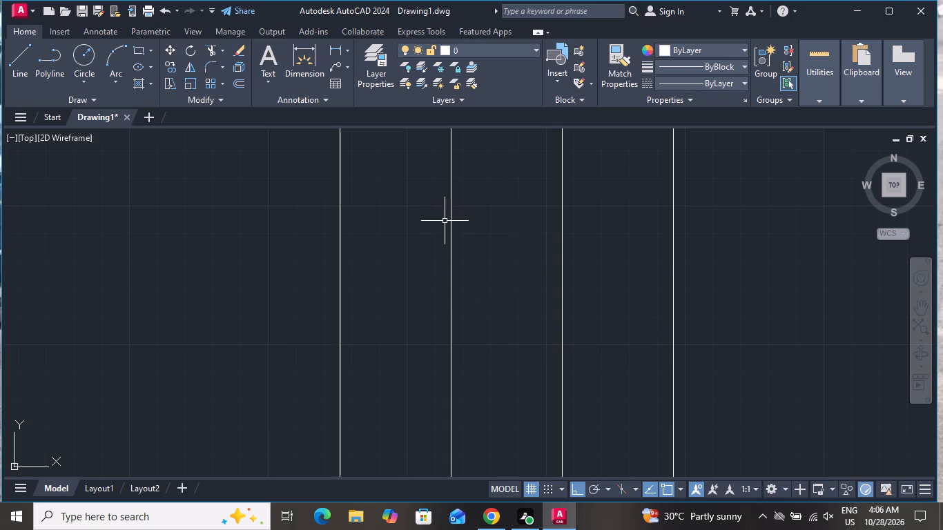
Draw a short horizontal line at mid-height across the wall between the small left room and the crossed shaft.
scroll(448, 225, "down", 9)
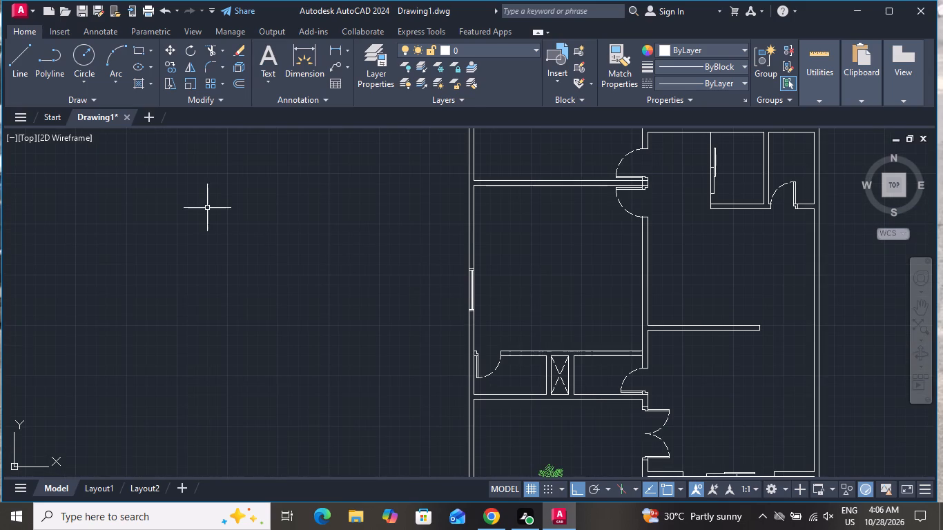
left_click(9, 52)
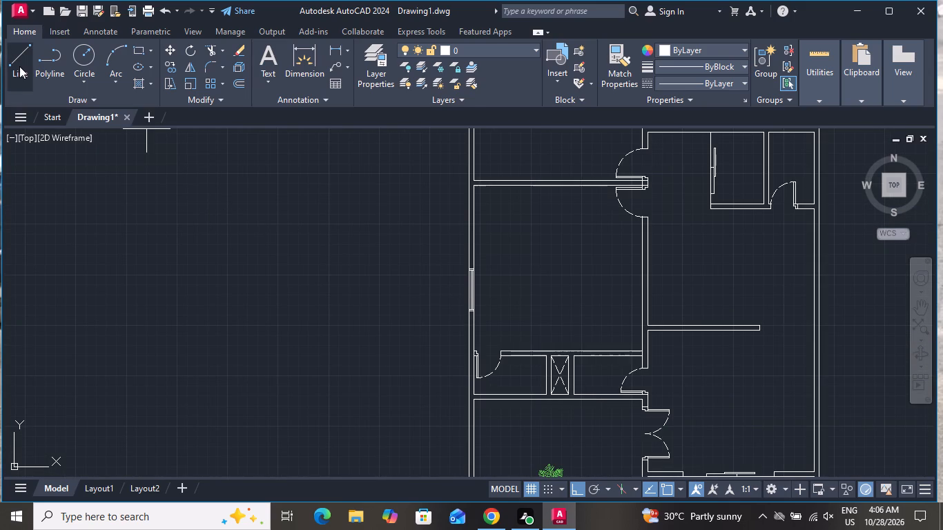
scroll(535, 404, "up", 2)
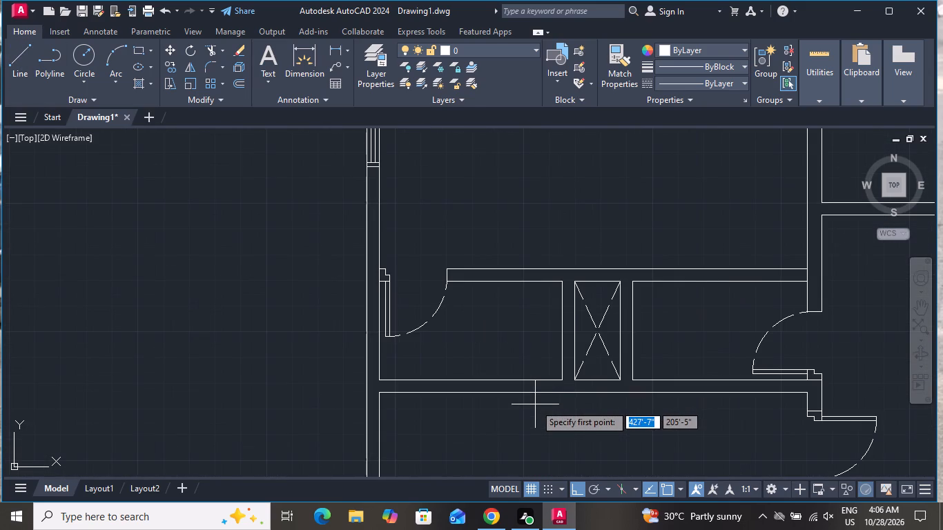
scroll(535, 404, "up", 1)
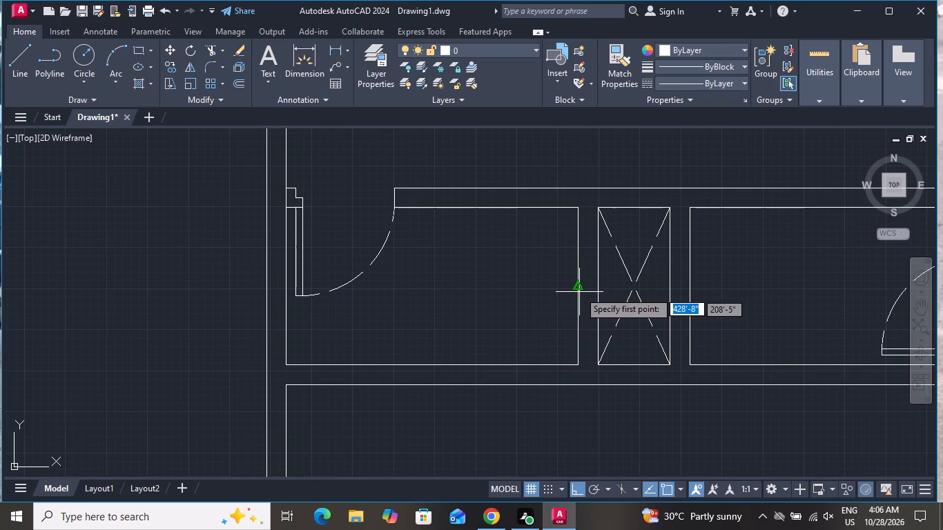
left_click(576, 288)
left_click(598, 286)
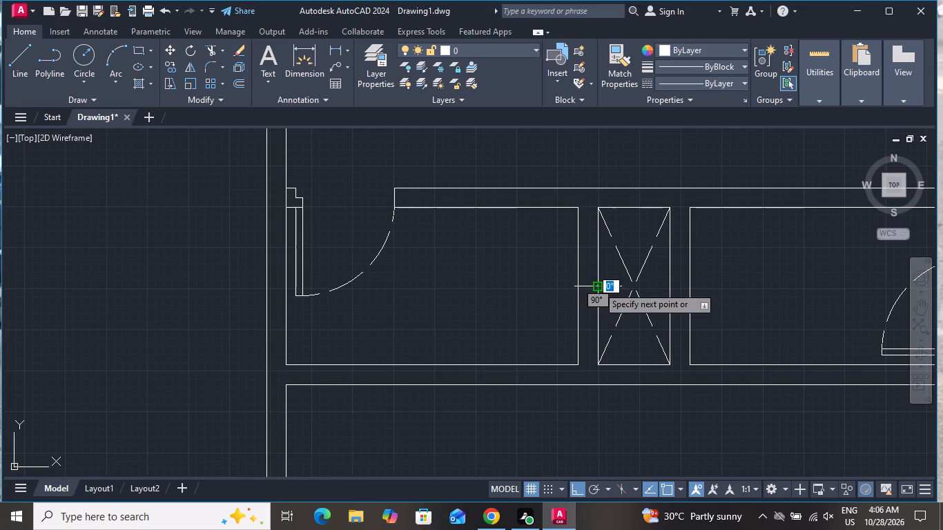
right_click(598, 286)
left_click(615, 310)
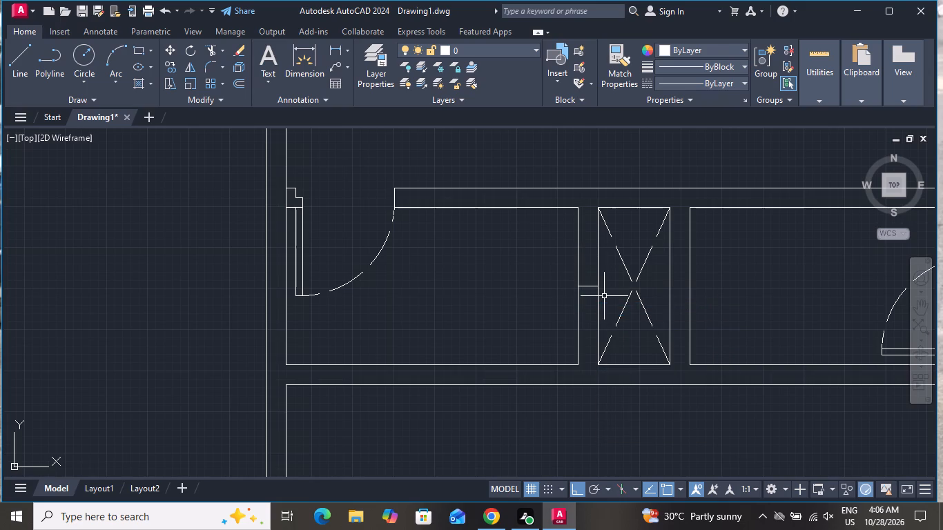
Offset the short line across the shaft's left wall by 1' to both sides to mark the window opening.
type("O")
key("space")
type("1'")
key("Return")
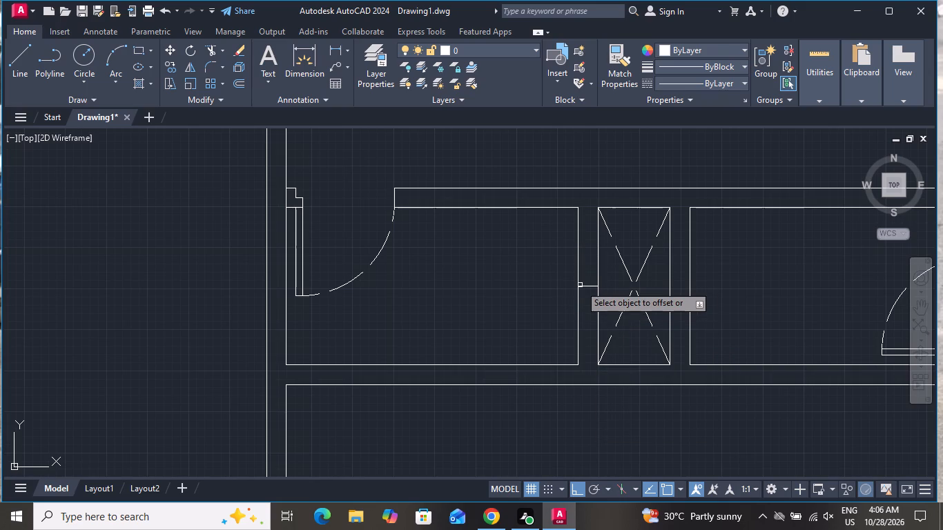
scroll(580, 285, "up", 2)
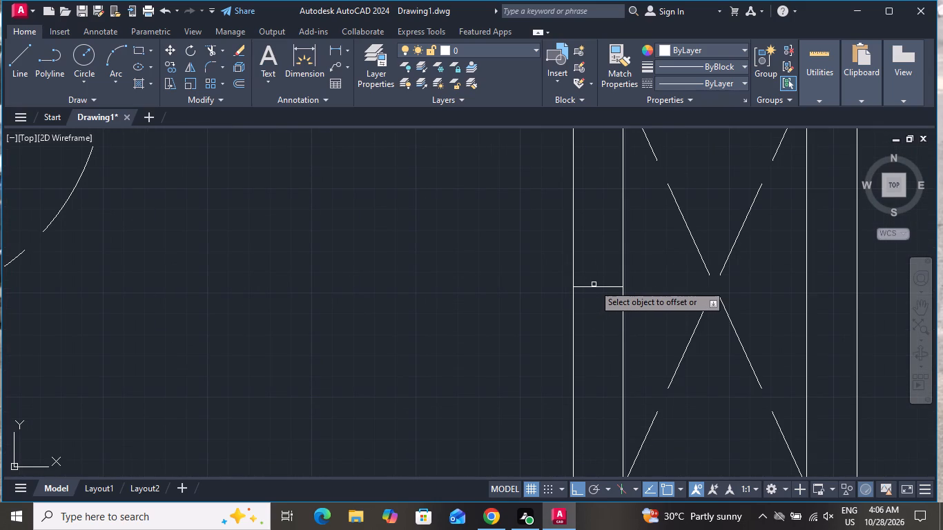
left_click(594, 286)
left_click(595, 252)
left_click(602, 286)
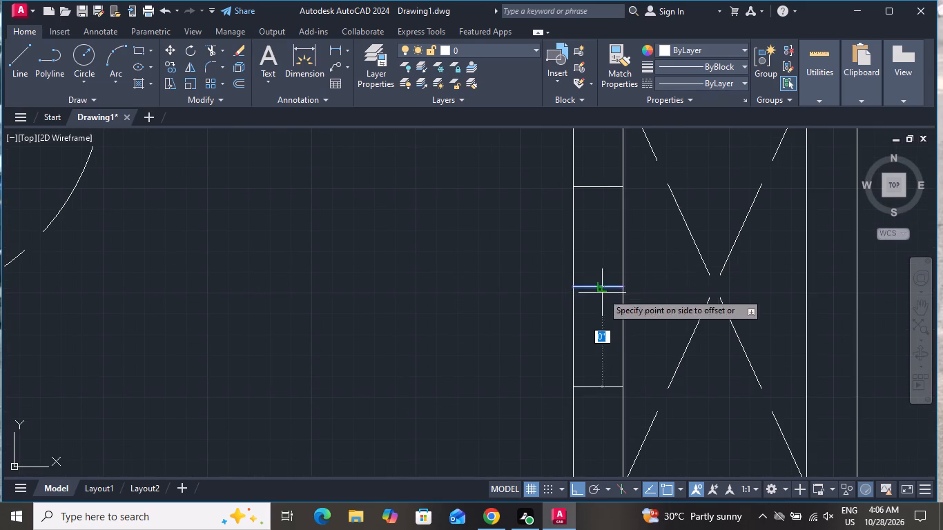
left_click(603, 369)
right_click(603, 327)
left_click(614, 348)
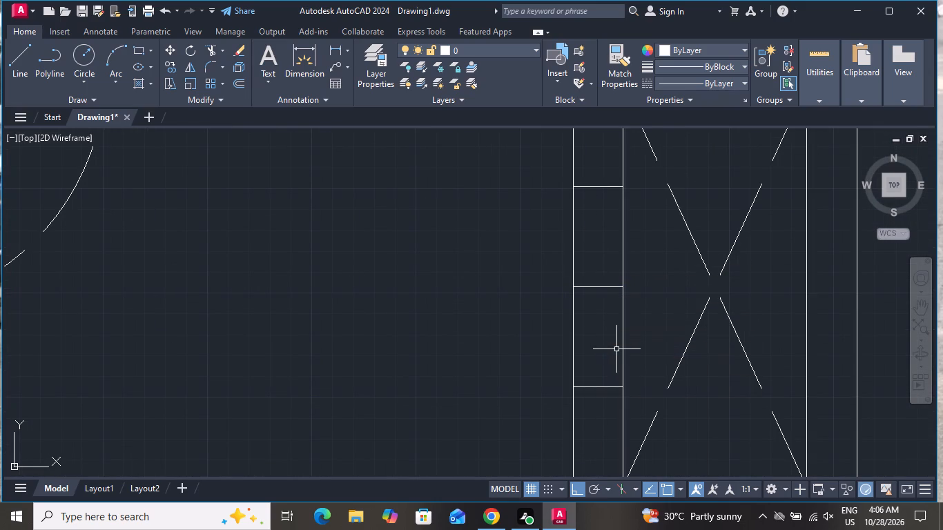
Offset the upper and lower edge lines of the shaft-wall window opening outward by 2" to form the jambs.
type("O")
key("space")
key("2")
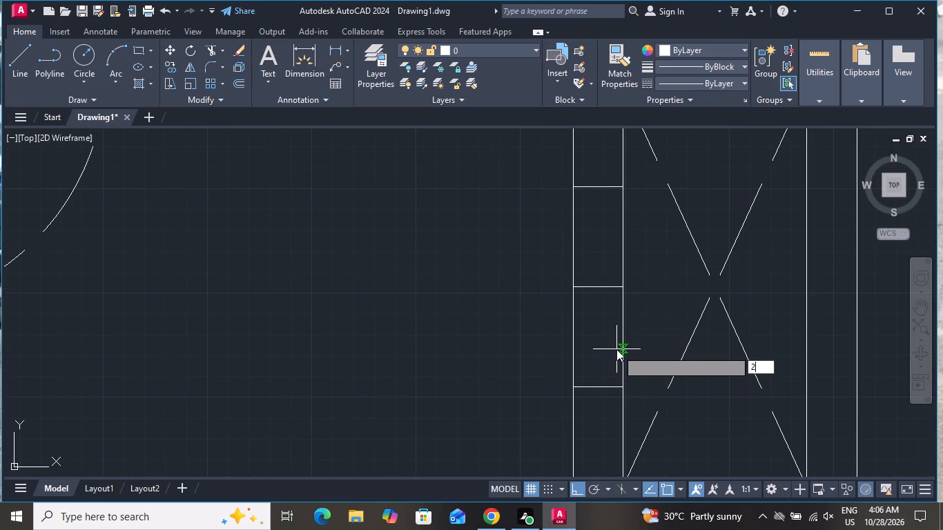
key("shift+quotedbl")
key("Return")
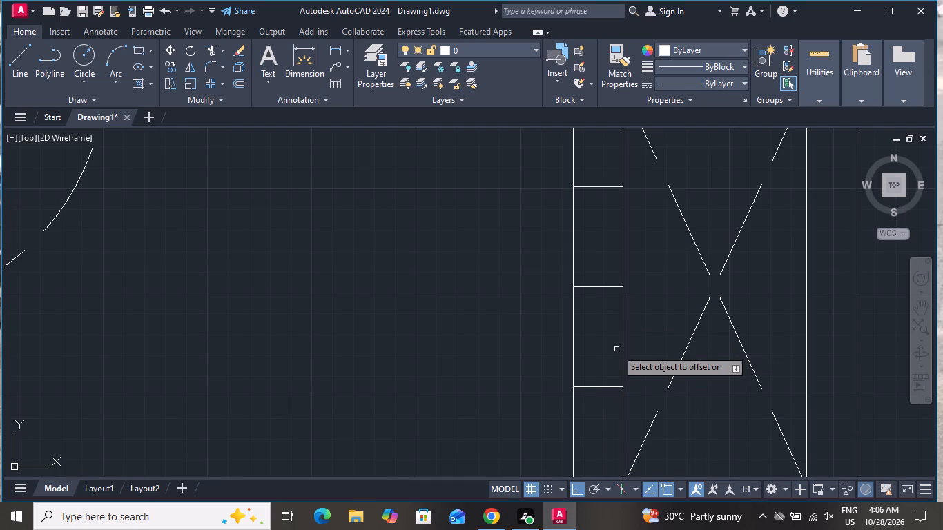
left_click(583, 187)
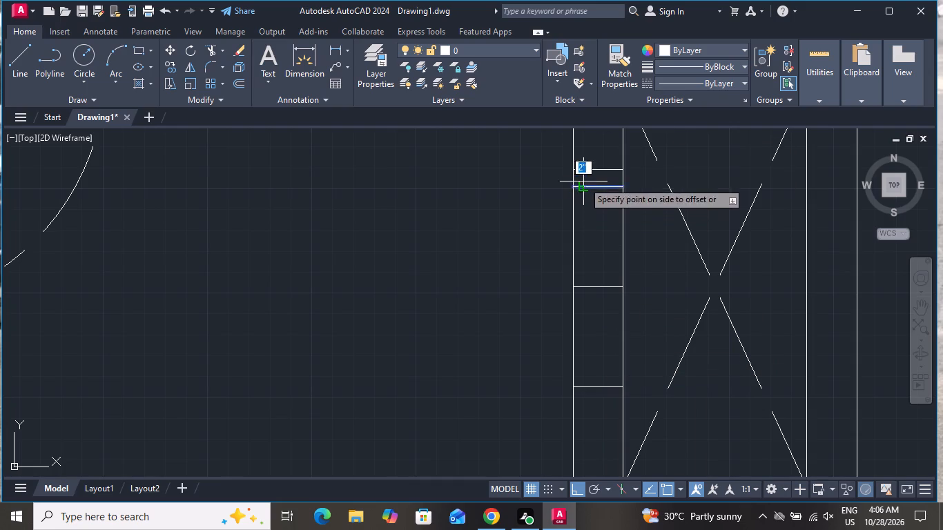
left_click(586, 166)
left_click(604, 385)
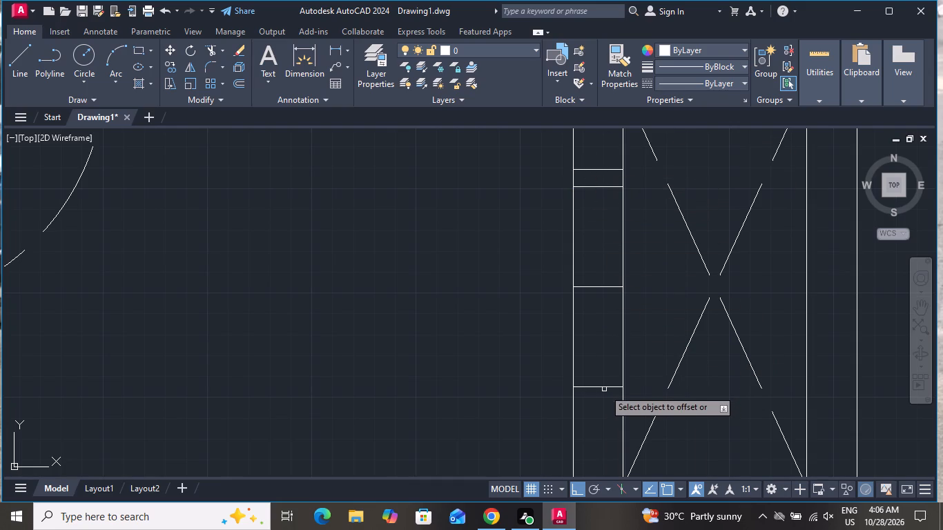
left_click(604, 388)
left_click(605, 412)
right_click(476, 285)
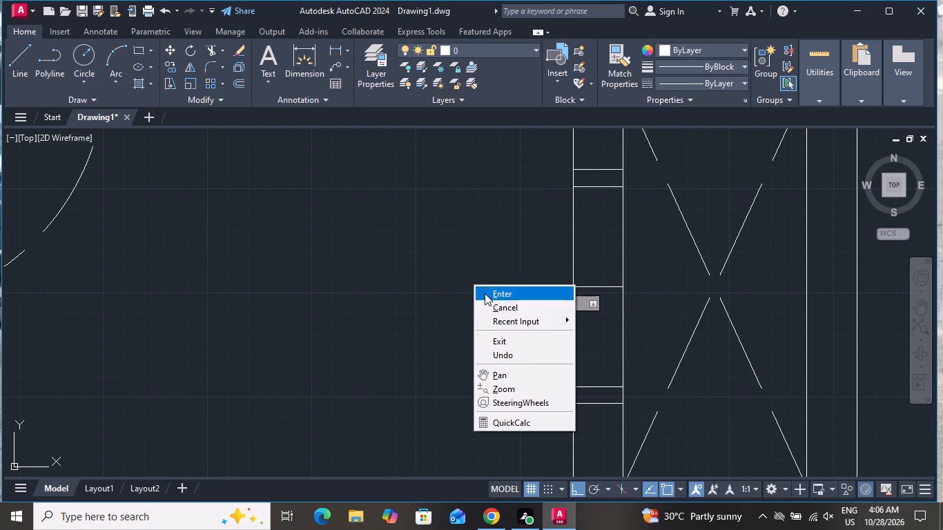
left_click(493, 304)
Draw a vertical centre line through the shaft-wall window, from the midpoint of its upper opening edge to its lower opening edge.
left_click(29, 47)
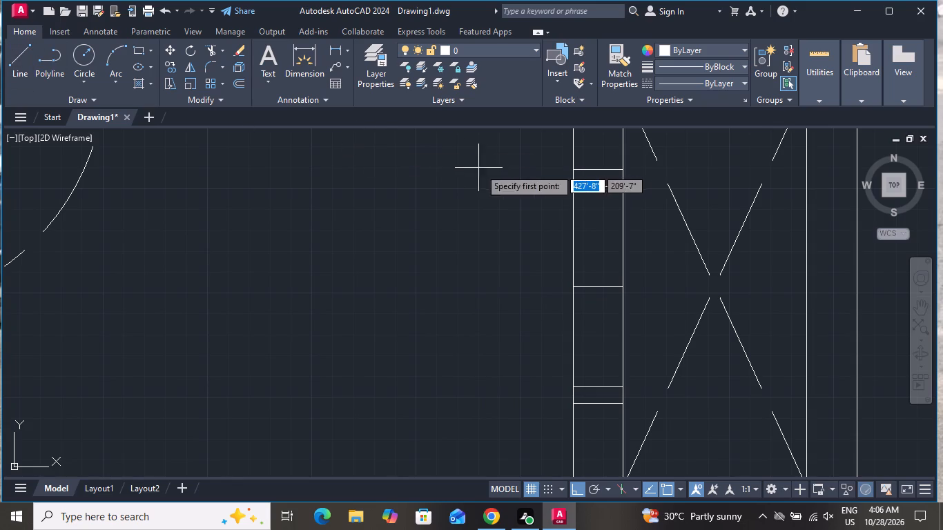
left_click(594, 186)
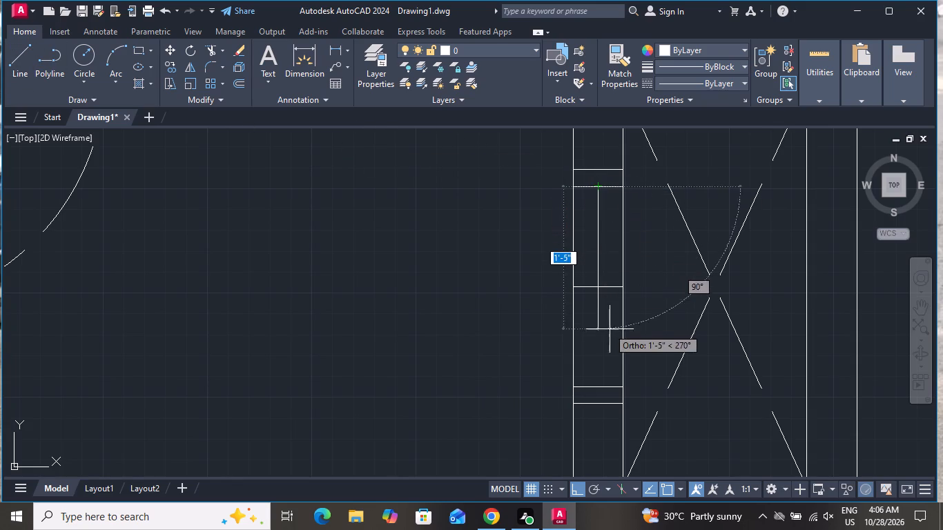
left_click(600, 391)
right_click(599, 391)
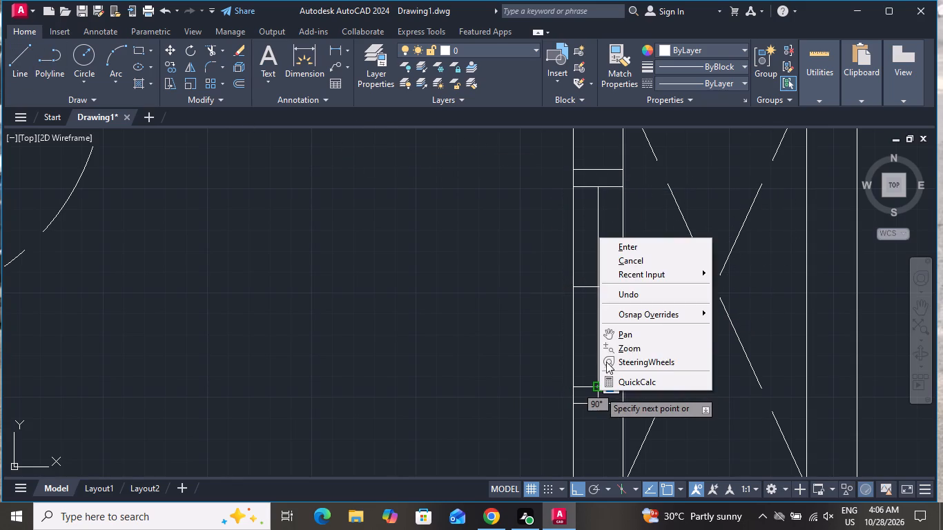
left_click(627, 255)
Offset the vertical centre line of the shaft's left-wall window by 1" to both sides to form the glass lines.
type("O")
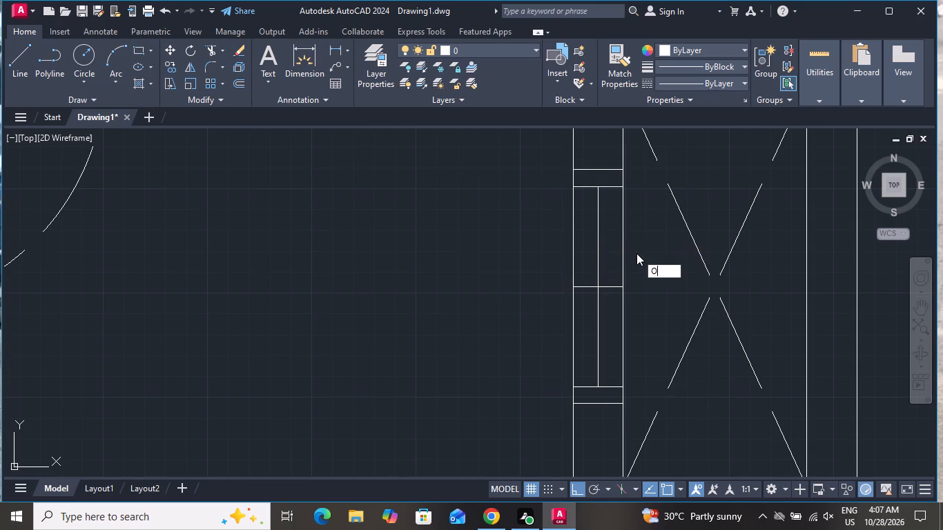
key("space")
key("1")
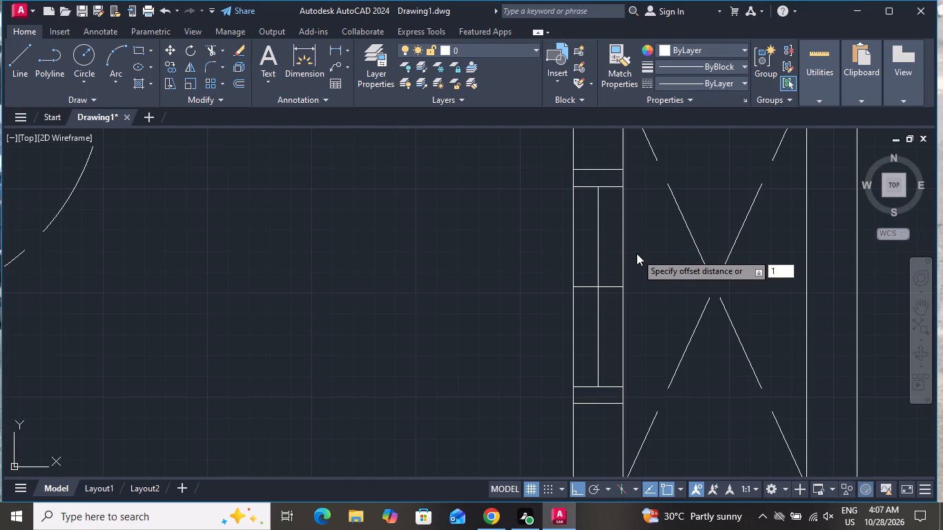
key("shift+quotedbl")
key("Return")
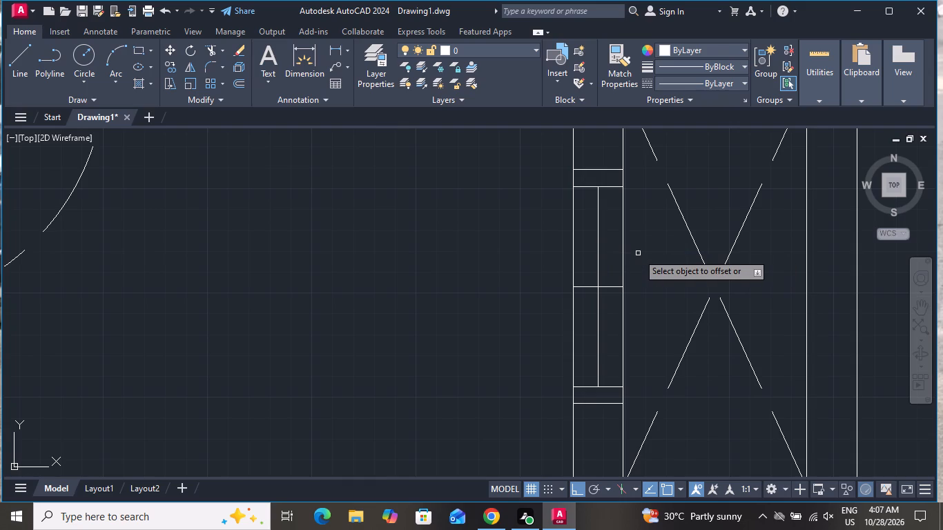
left_click(597, 275)
left_click(581, 275)
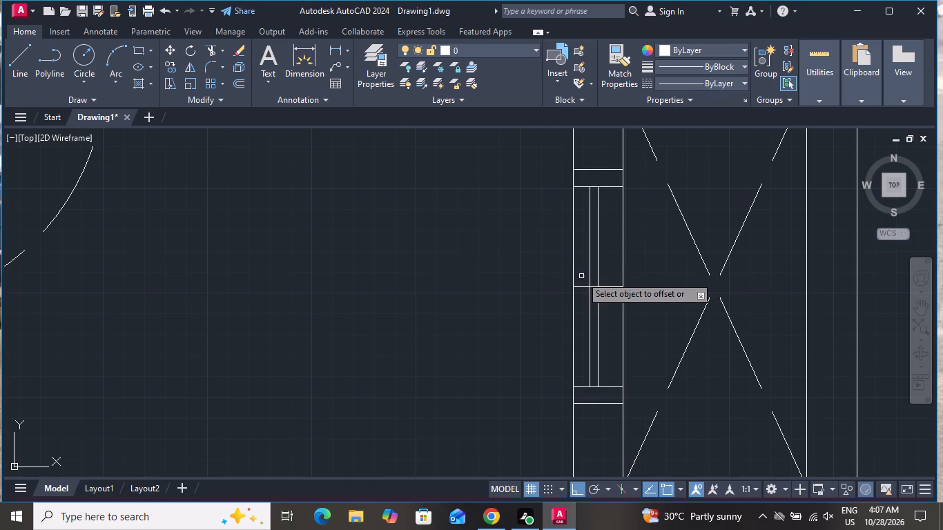
scroll(597, 271, "up", 2)
left_click(597, 270)
left_click(636, 269)
right_click(630, 277)
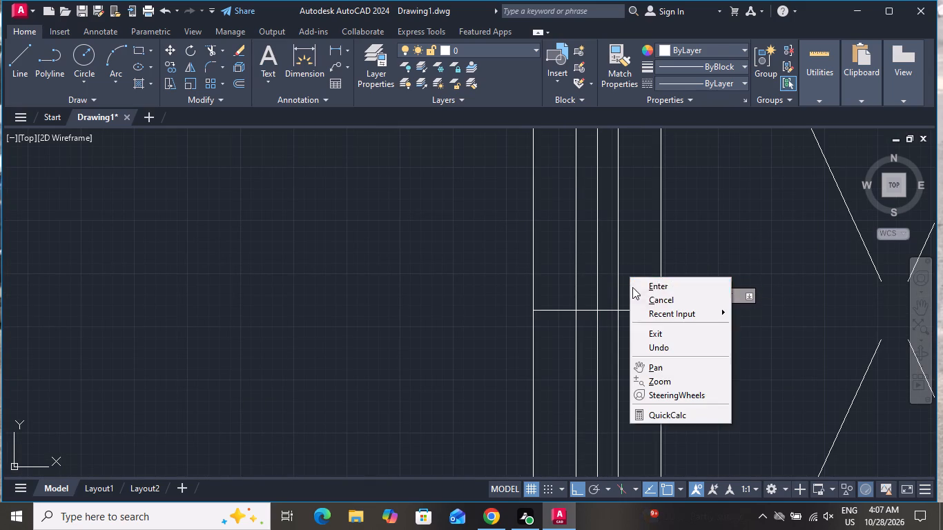
left_click(636, 295)
Delete the vertical centre line and the mid-height horizontal line from the shaft's left-wall window.
scroll(605, 298, "up", 2)
left_click(604, 297)
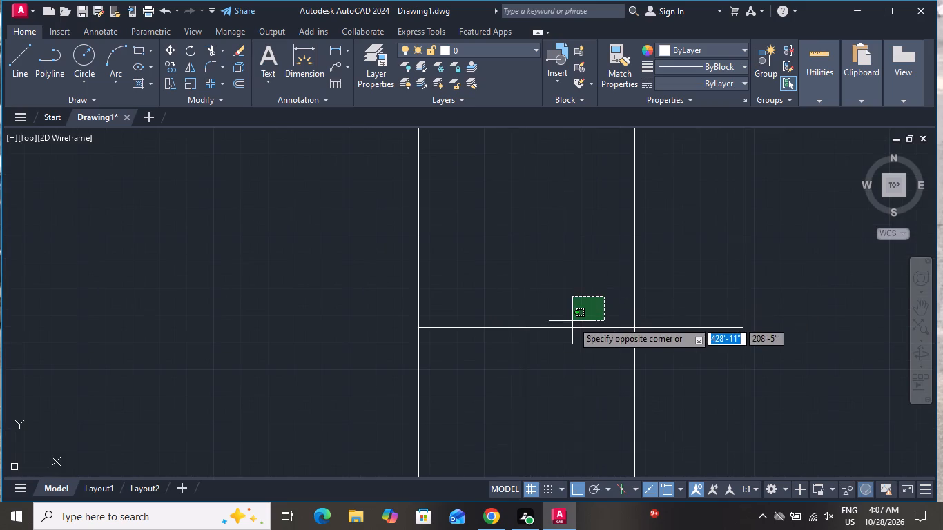
left_click(550, 362)
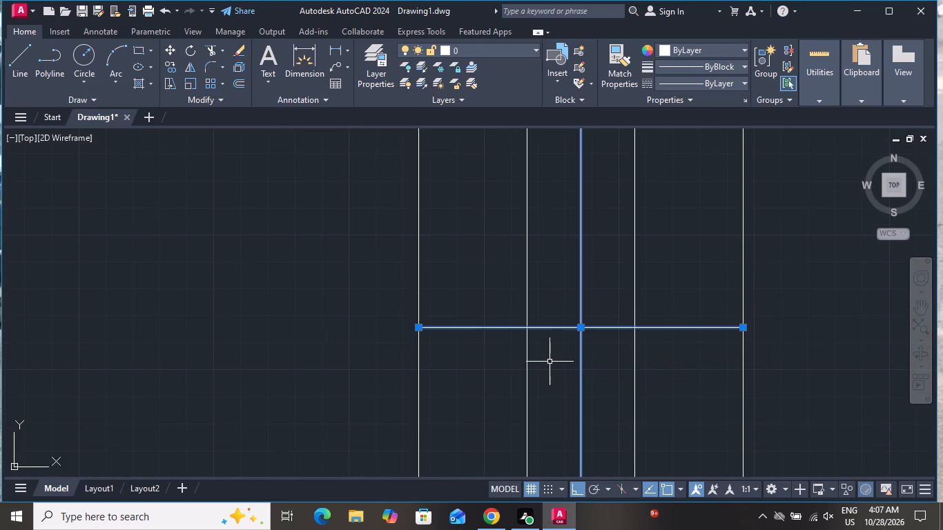
key("Delete")
Draw a short horizontal line at mid-height across the wall on the right side of the crossed shaft.
scroll(541, 341, "down", 4)
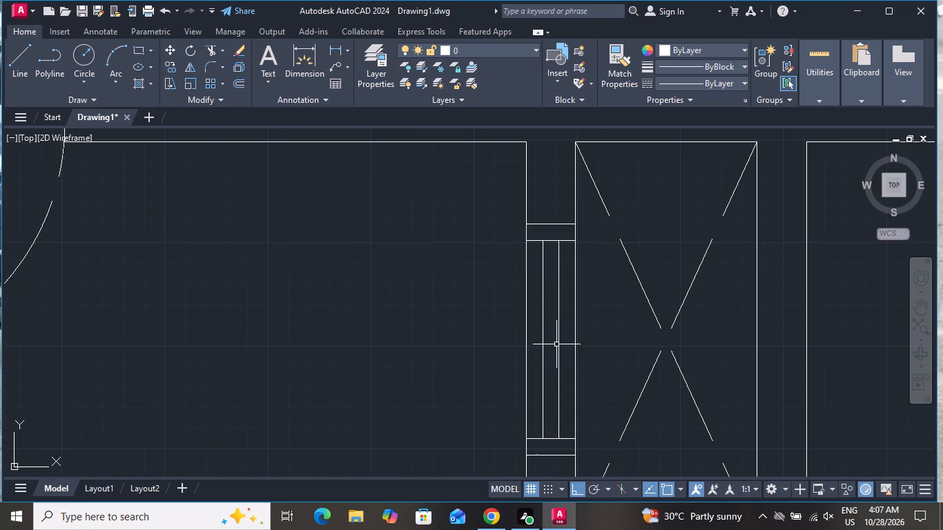
scroll(562, 341, "down", 1)
scroll(587, 392, "down", 1)
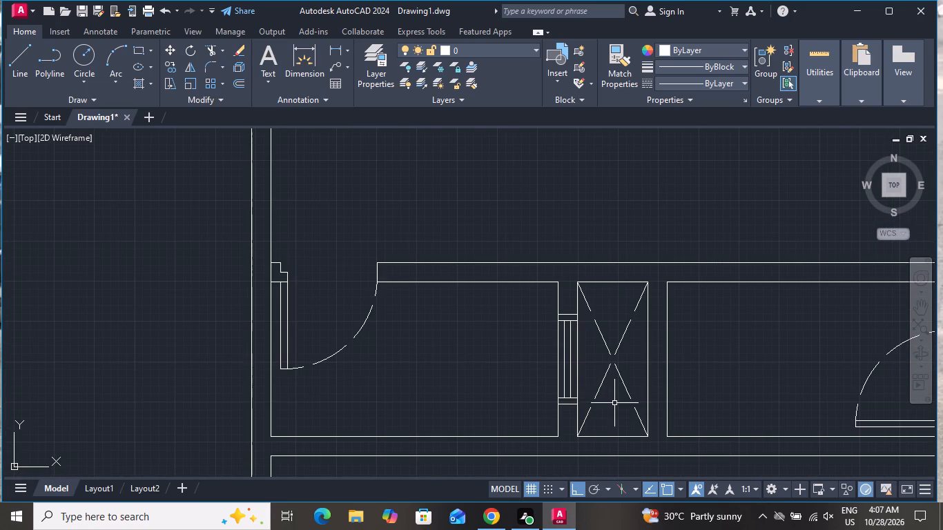
left_click(17, 57)
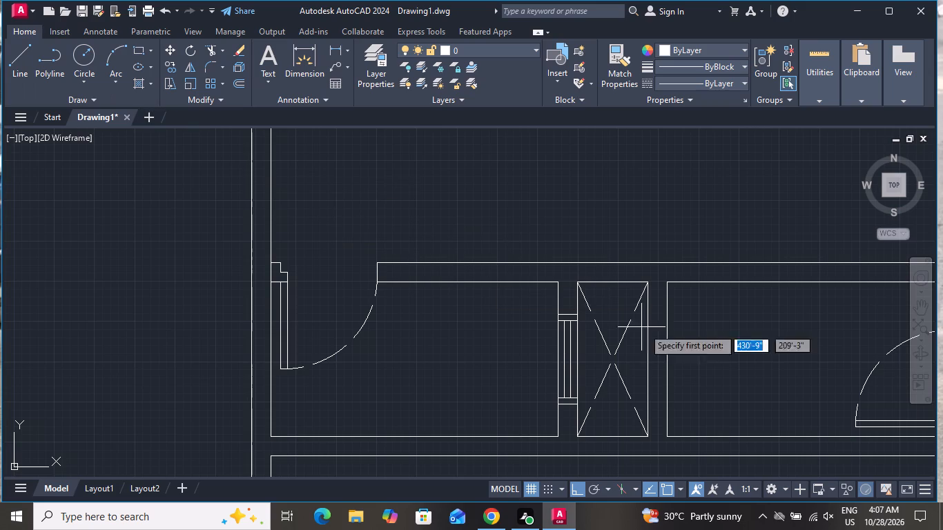
left_click(646, 357)
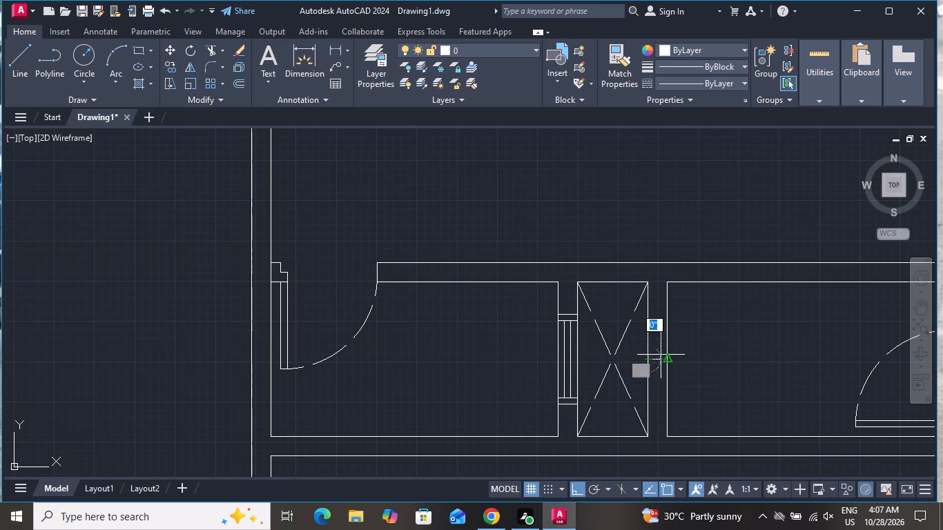
left_click(663, 361)
right_click(663, 361)
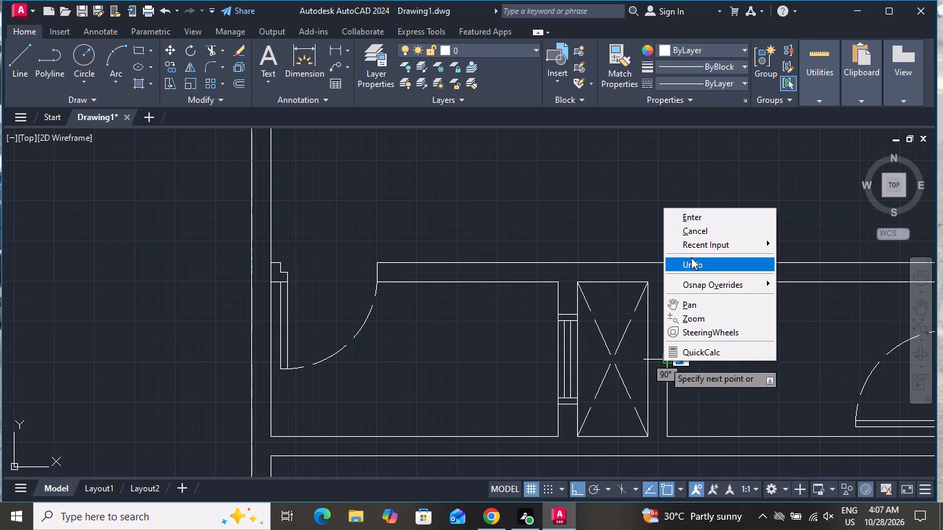
left_click(695, 232)
Offset the short line across the shaft's right wall by 1' to both sides to mark the window opening.
type("O 1")
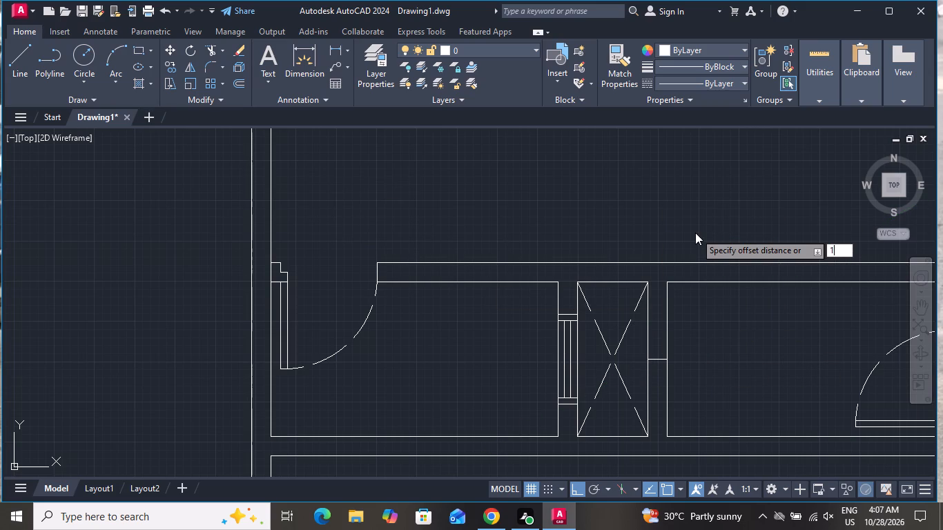
key("BackSpace")
type("1'")
key("Return")
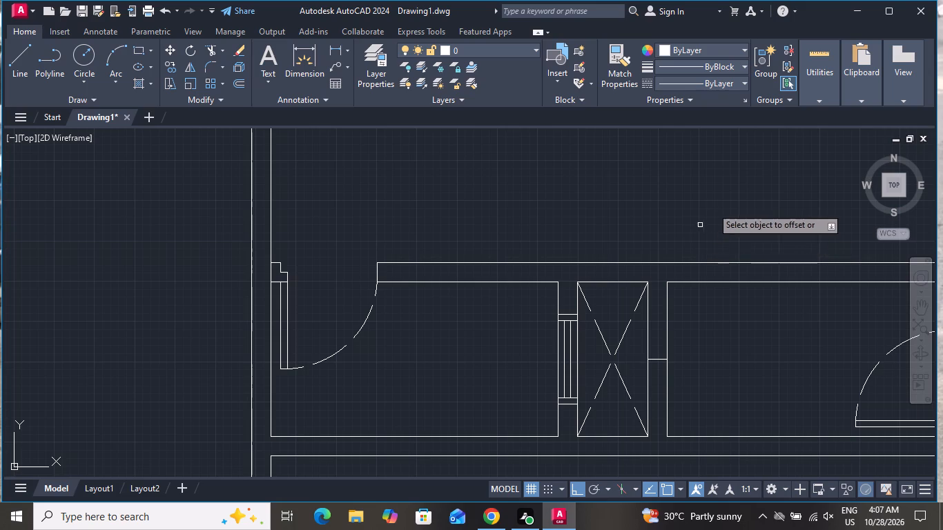
left_click(663, 358)
left_click(653, 322)
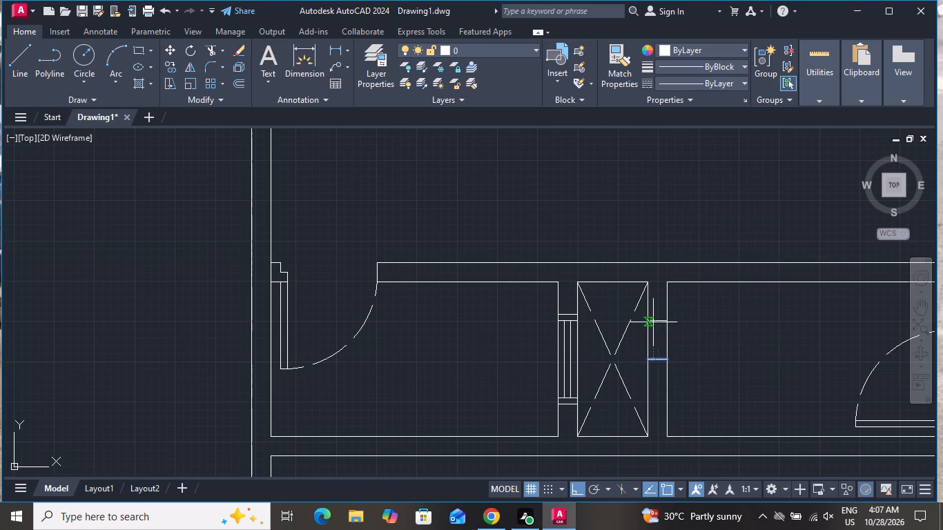
left_click(662, 360)
left_click(664, 391)
right_click(687, 328)
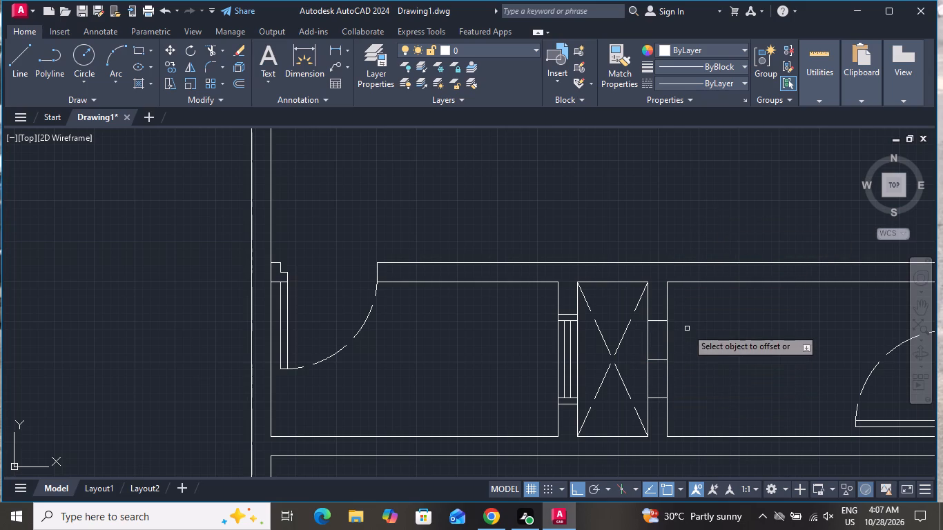
left_click(705, 346)
Offset the upper and lower edge lines of the right-wall window opening outward by 2" to form the jambs.
type("O 2\"")
key("Return")
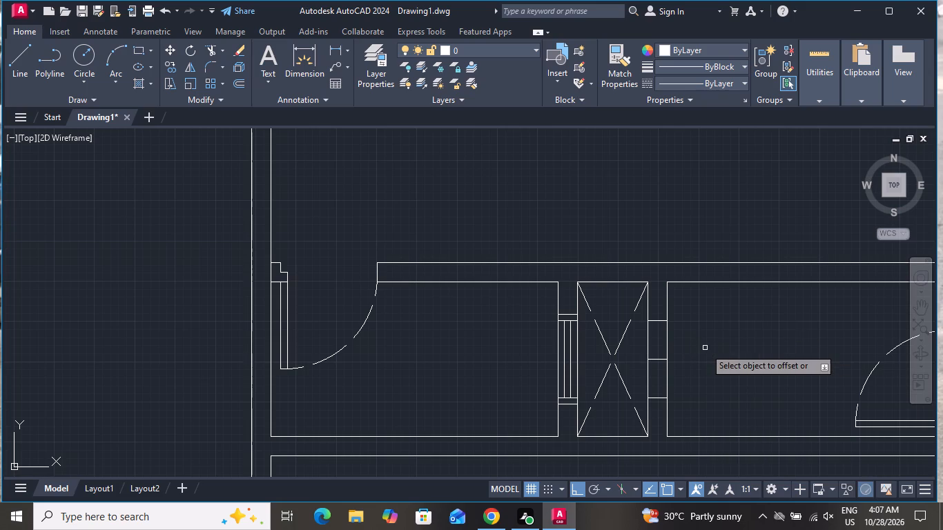
left_click(658, 319)
left_click(656, 300)
left_click(656, 322)
left_click(655, 310)
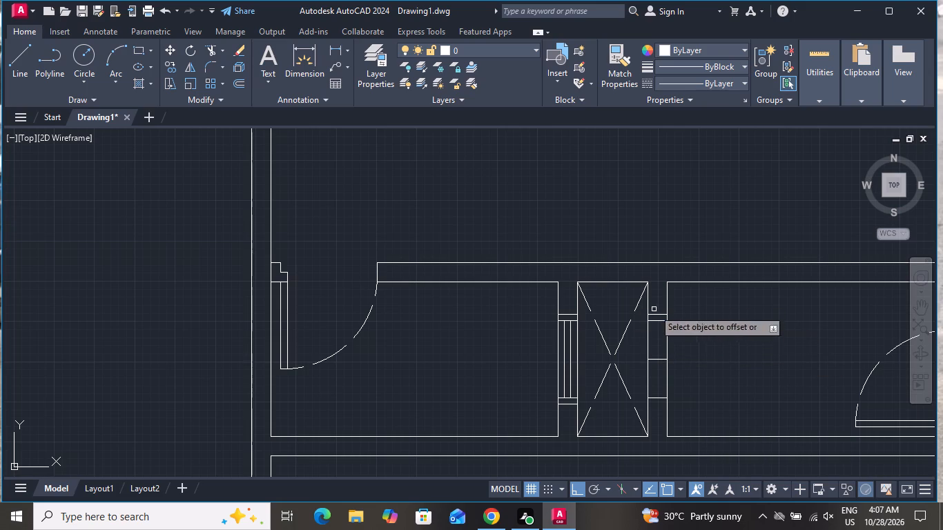
left_click(660, 397)
left_click(667, 417)
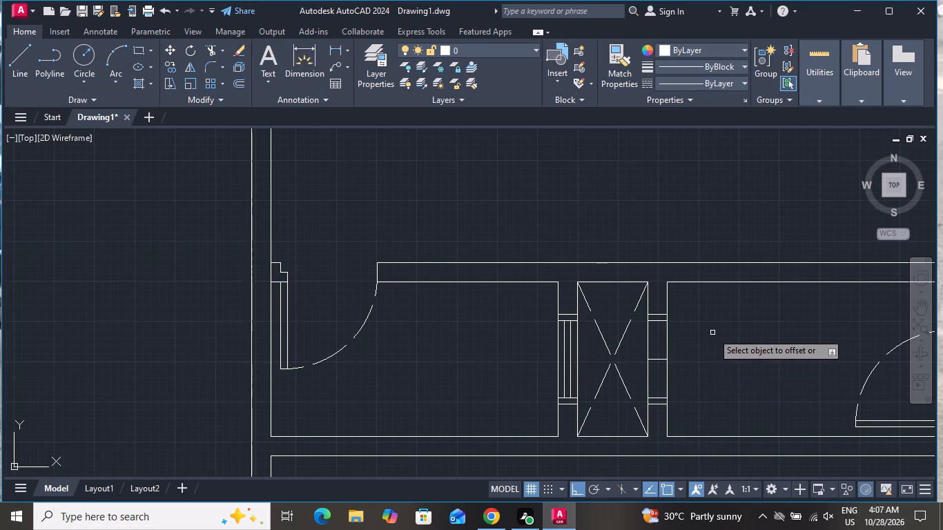
right_click(712, 333)
left_click(732, 358)
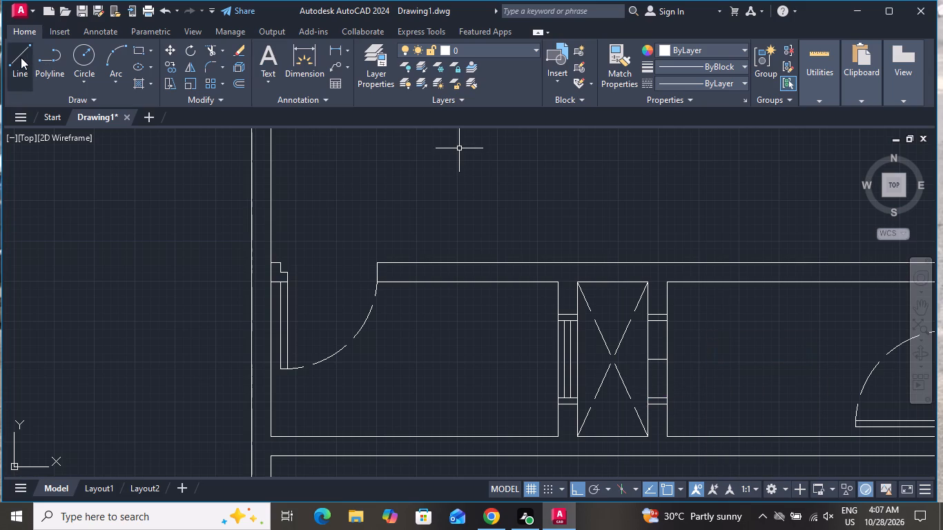
Draw a vertical centre line through the right-wall window, from the midpoint of its upper opening edge to its lower opening edge.
left_click(21, 56)
scroll(658, 320, "up", 1)
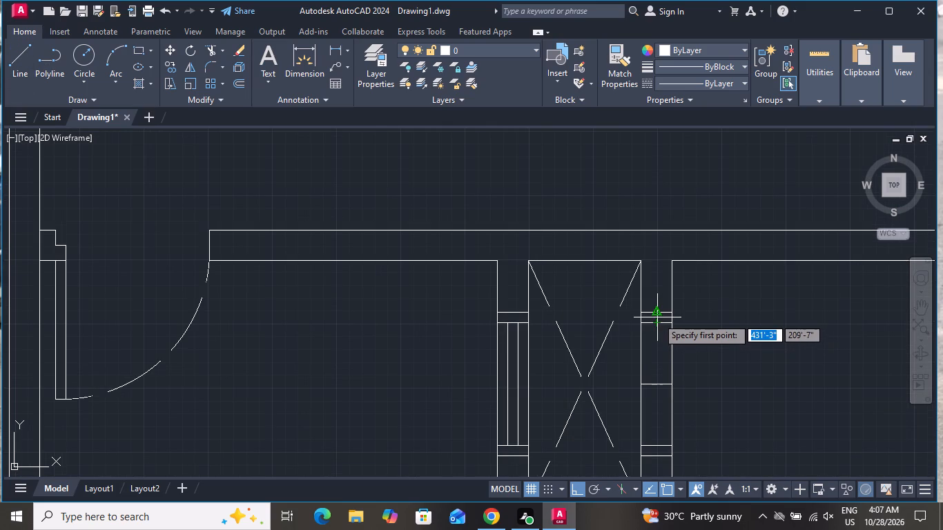
left_click(656, 328)
scroll(662, 337, "down", 1)
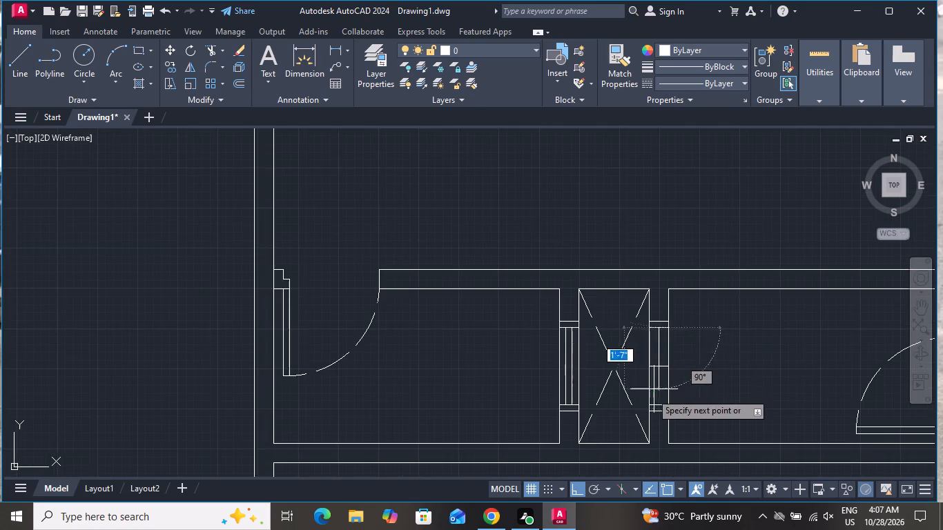
scroll(648, 400, "up", 3)
left_click(683, 422)
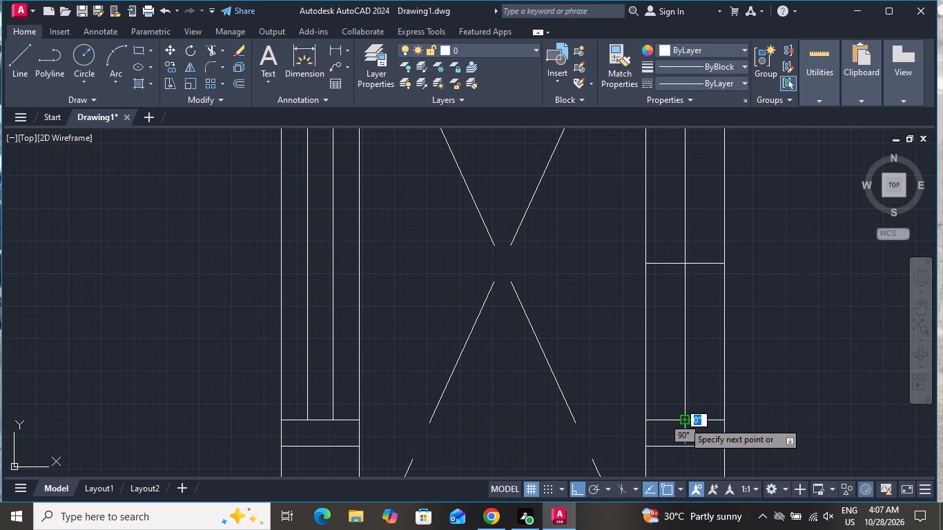
right_click(683, 422)
left_click(713, 288)
Offset the vertical centre line of the shaft's right-wall window by 1" to both sides to form the glass lines.
scroll(678, 315, "down", 2)
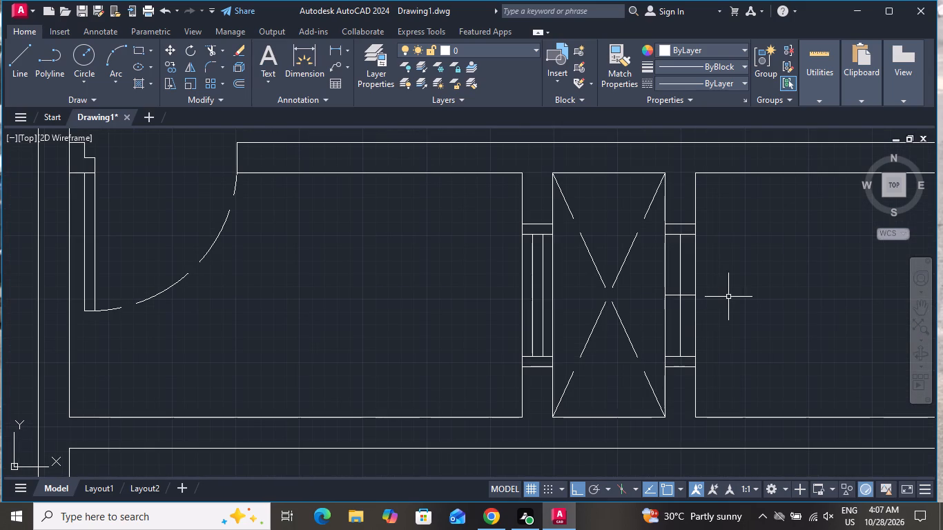
type("O")
key("space")
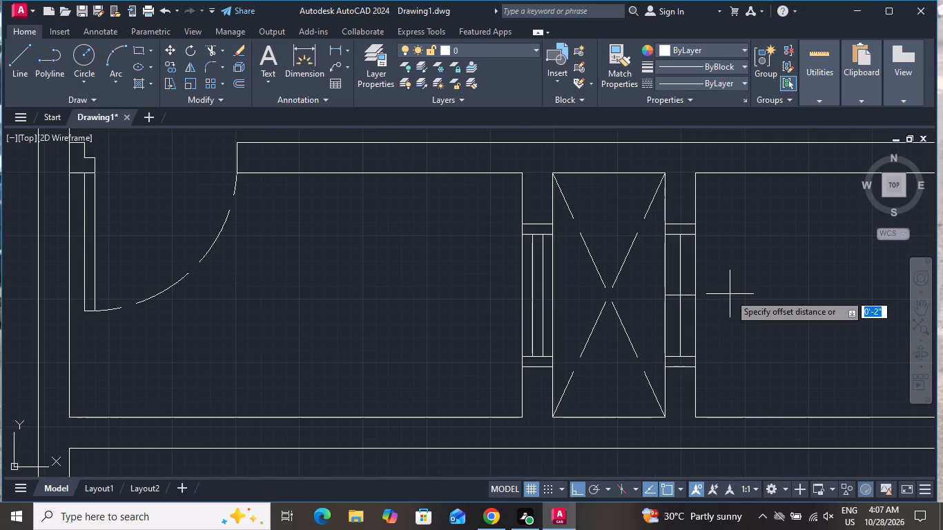
key("1")
key("shift+quotedbl")
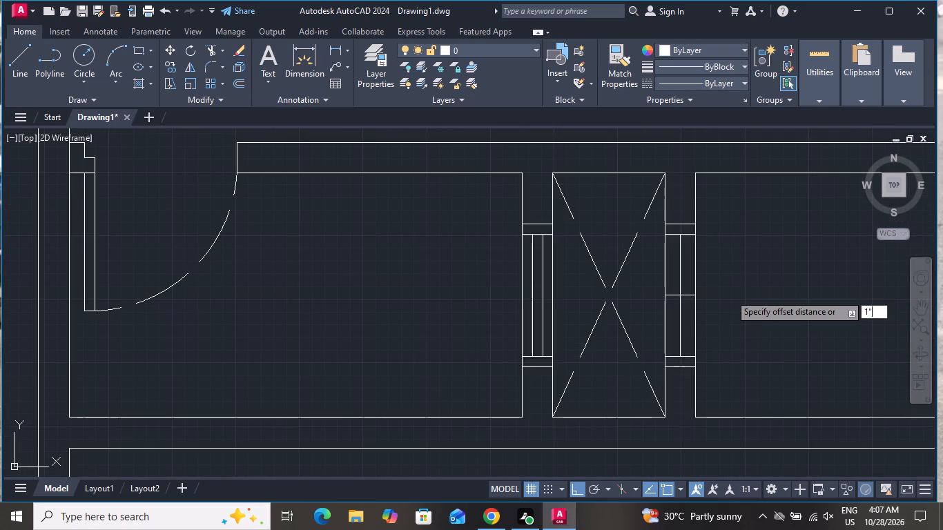
key("Return")
scroll(700, 291, "up", 3)
left_click(634, 300)
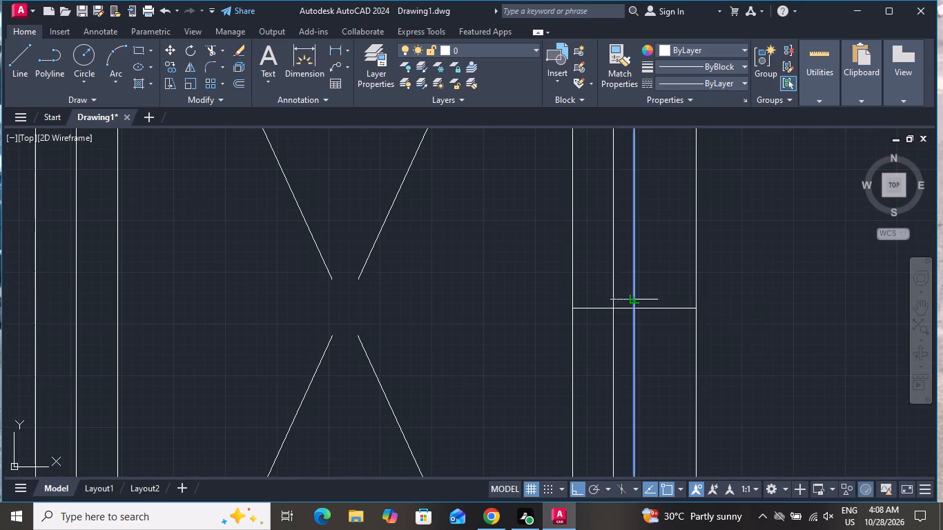
left_click(647, 295)
left_click(635, 286)
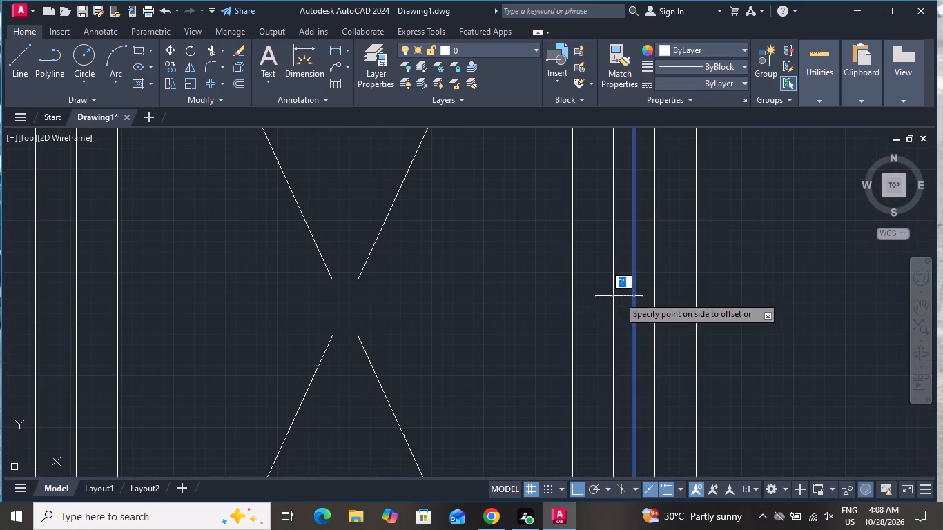
left_click(619, 296)
right_click(619, 296)
left_click(641, 319)
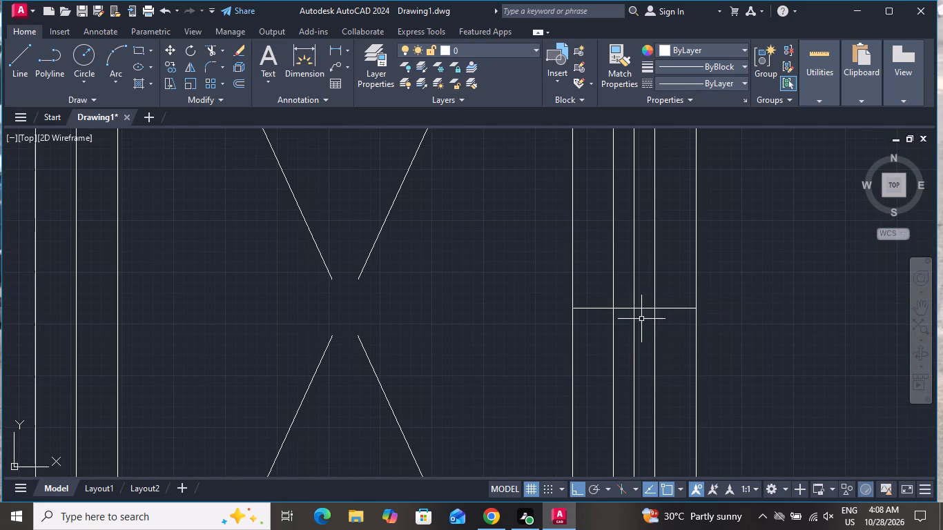
Delete the vertical centre line and the mid-height horizontal line from the shaft's right-wall window.
scroll(637, 333, "down", 3)
scroll(634, 325, "up", 4)
left_click(652, 341)
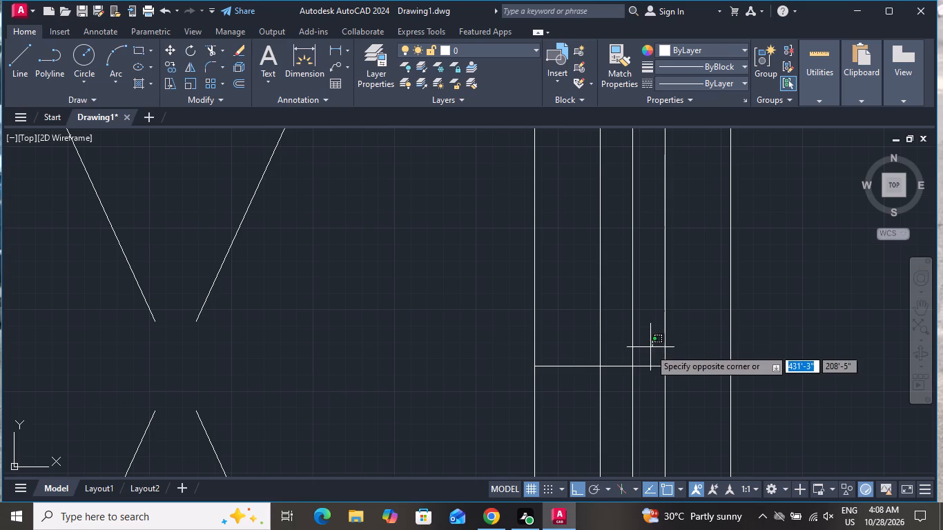
left_click(609, 386)
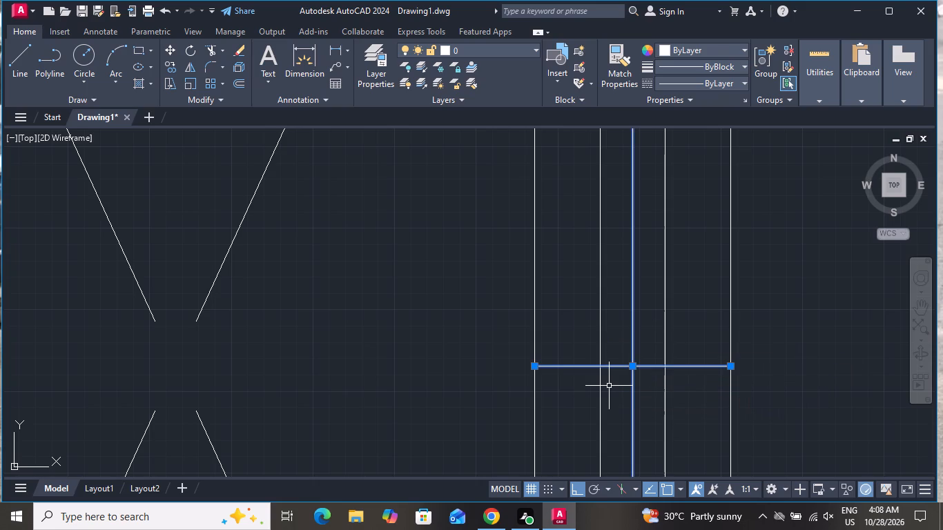
key("Delete")
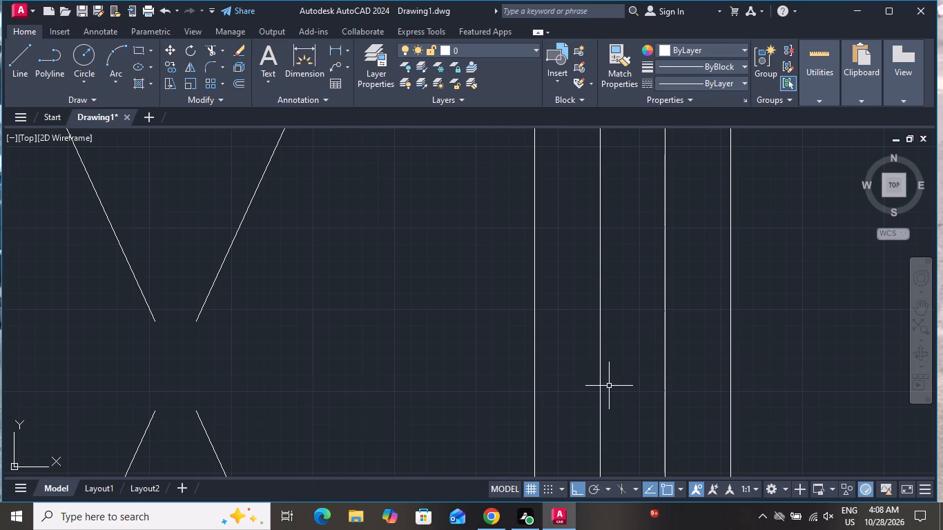
scroll(596, 418, "down", 3)
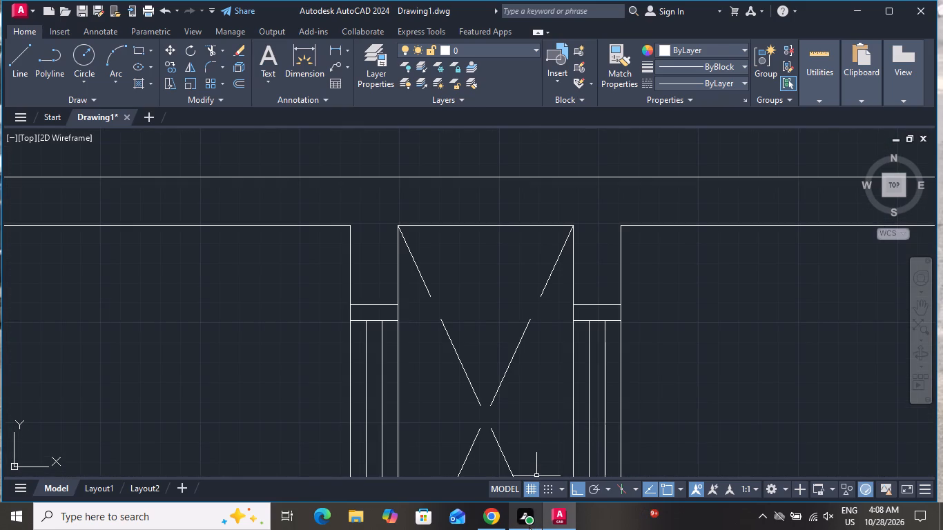
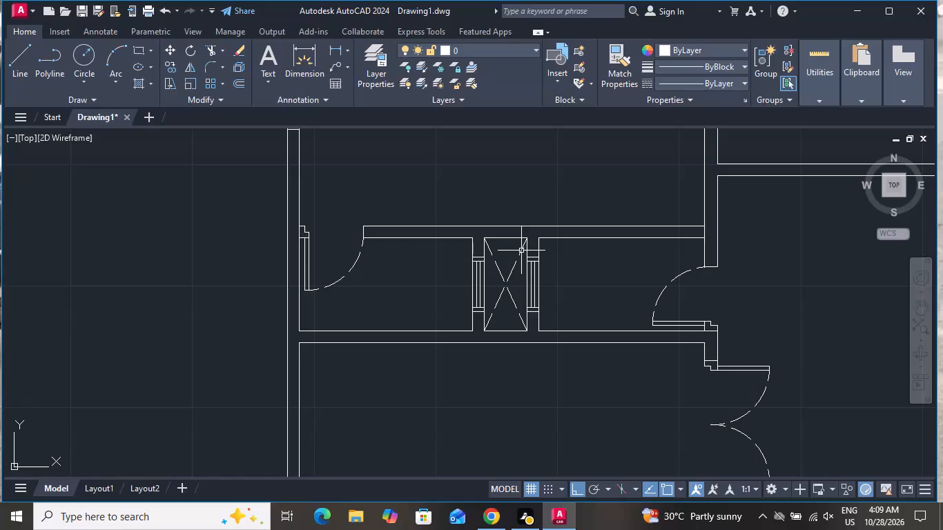
Draw a horizontal line across the right exterior wall, a short distance below the small room with the door.
left_click(23, 63)
scroll(358, 88, "down", 6)
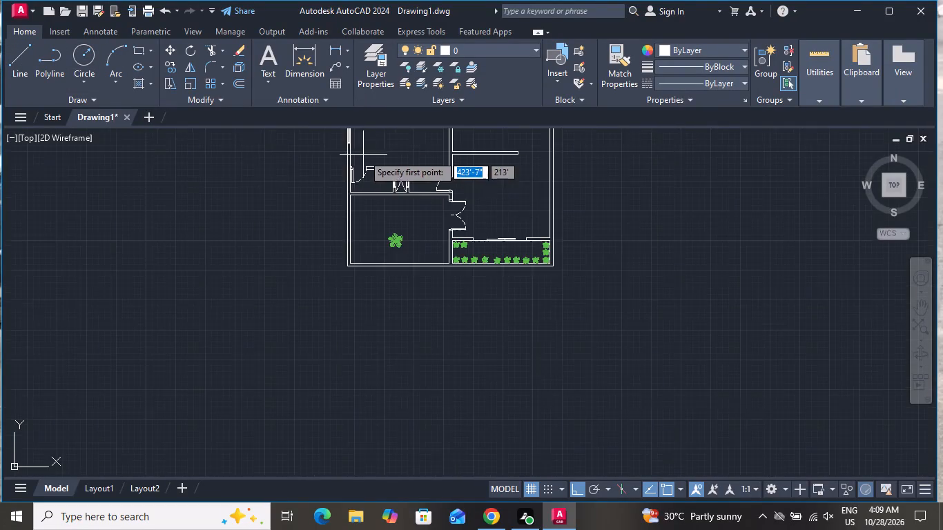
scroll(422, 227, "down", 3)
scroll(462, 209, "up", 4)
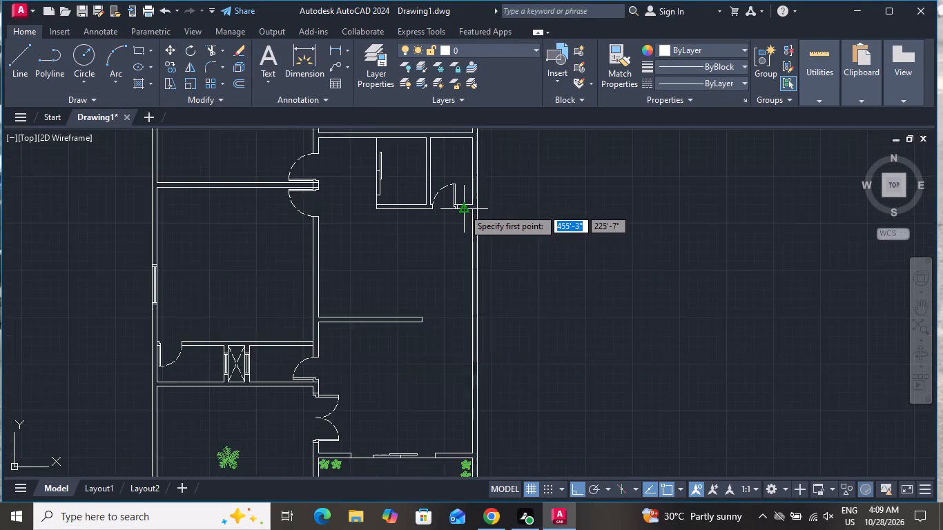
scroll(463, 208, "up", 2)
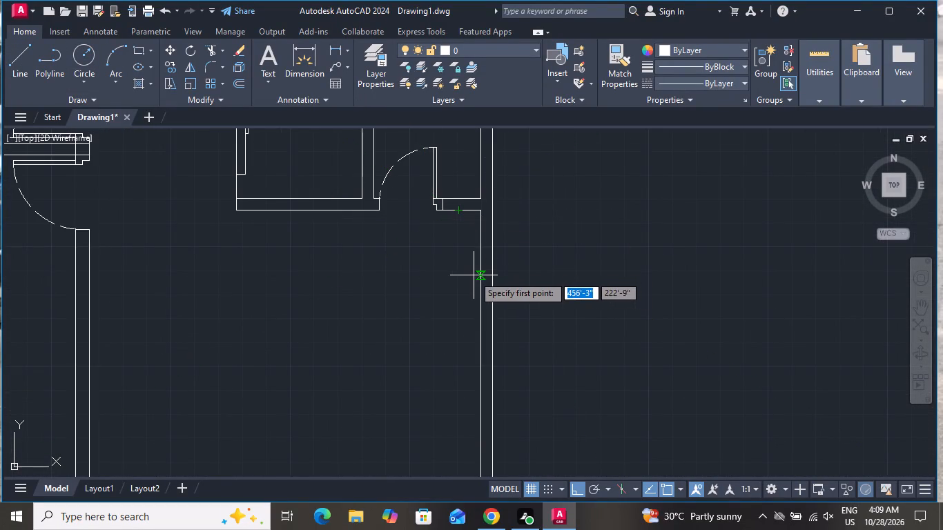
scroll(496, 295, "down", 1)
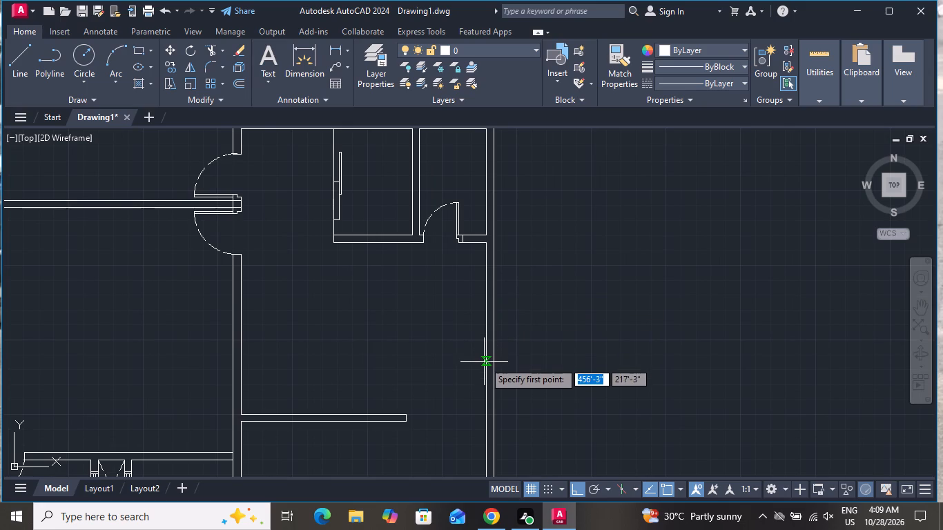
left_click(486, 320)
left_click(497, 320)
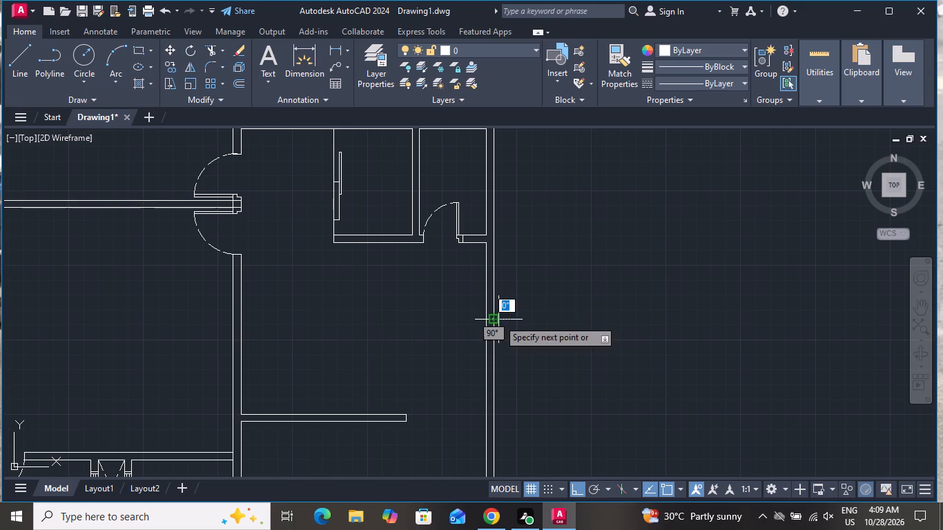
right_click(498, 320)
left_click(507, 340)
Offset the cross line in the right exterior wall by 2' upward and downward to form the window opening edges.
scroll(462, 326, "up", 2)
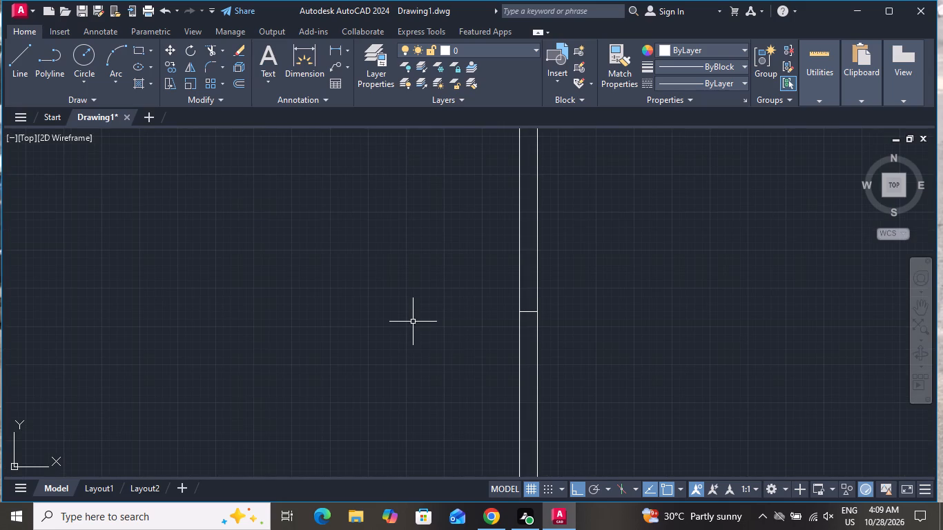
type("O")
key("space")
key("2")
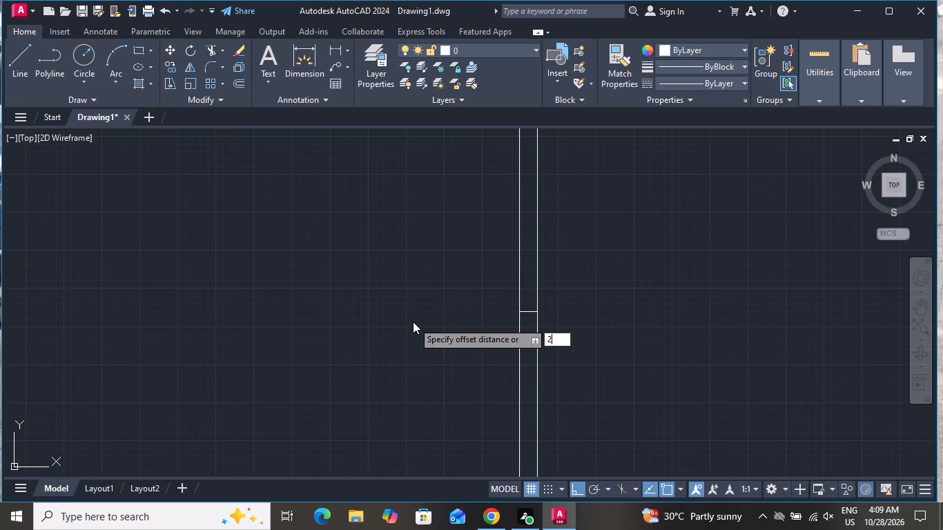
key("apostrophe")
key("Return")
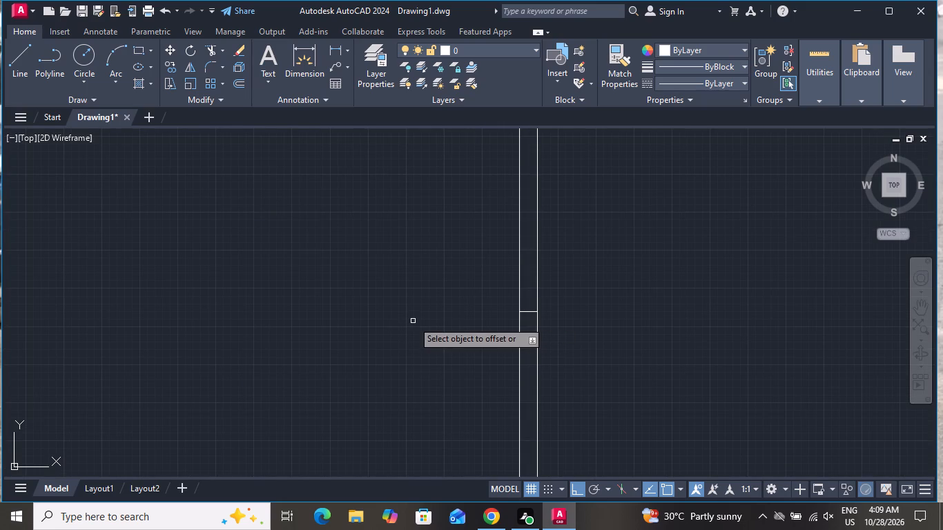
left_click(533, 312)
left_click(533, 268)
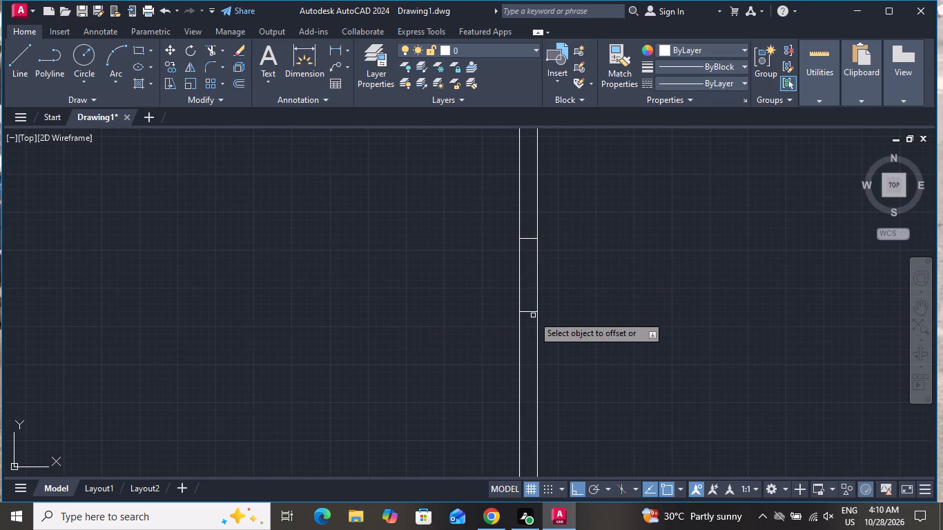
left_click(533, 313)
left_click(539, 375)
right_click(576, 290)
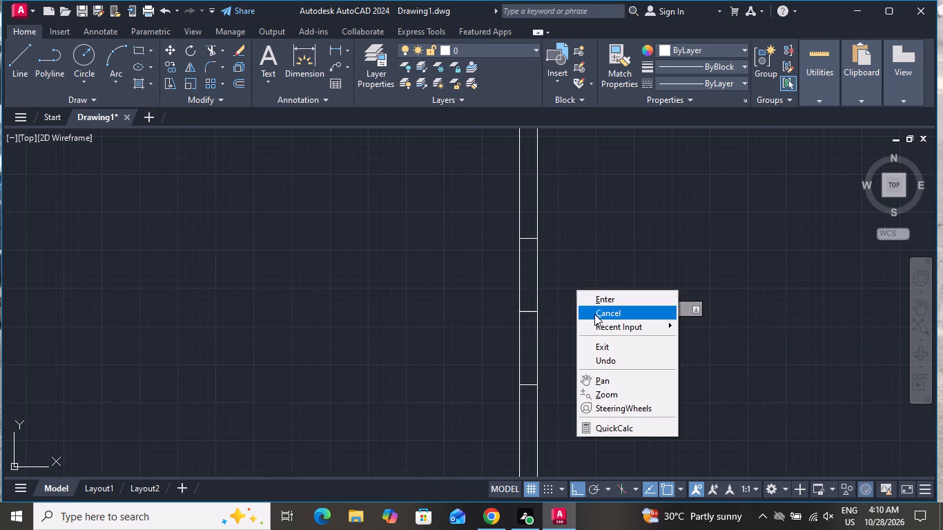
left_click(594, 314)
Offset the upper and lower opening edges of the right exterior wall window outward by 2" to form the jambs.
type("O")
key("space")
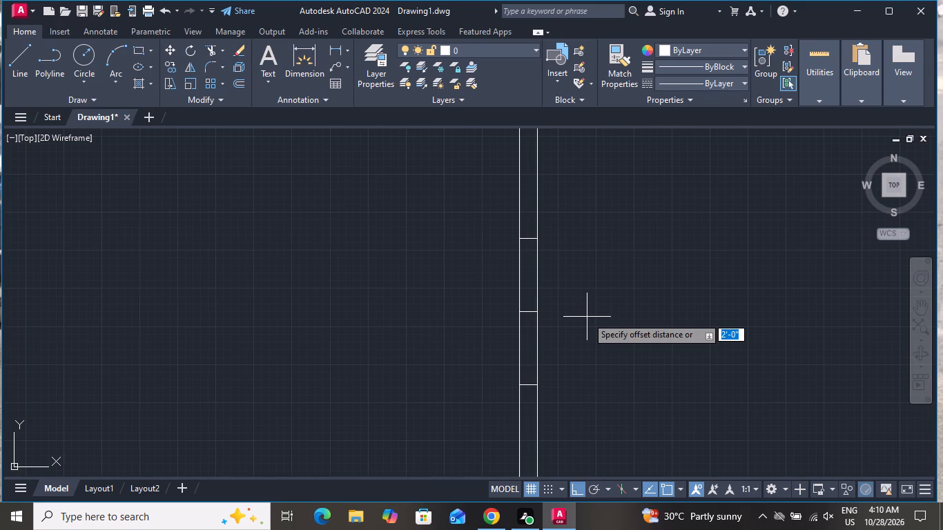
key("2")
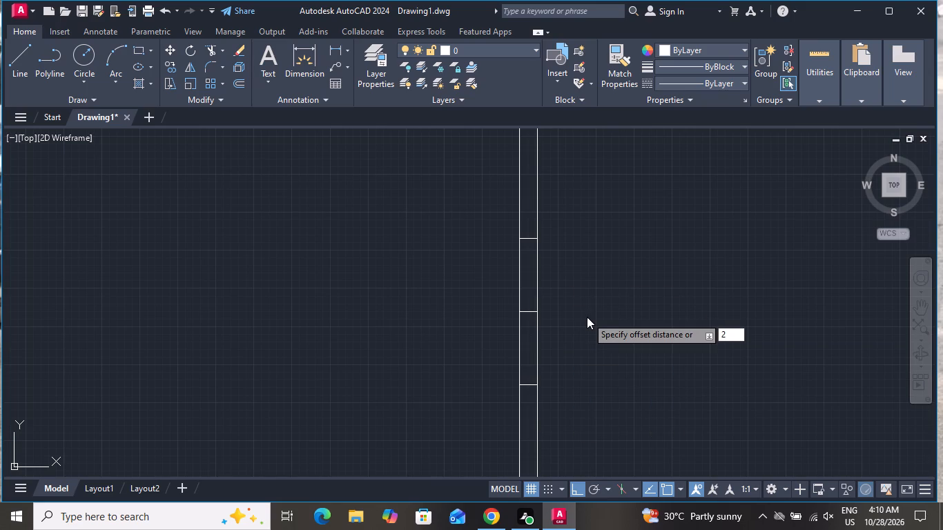
key("shift+quotedbl")
key("Return")
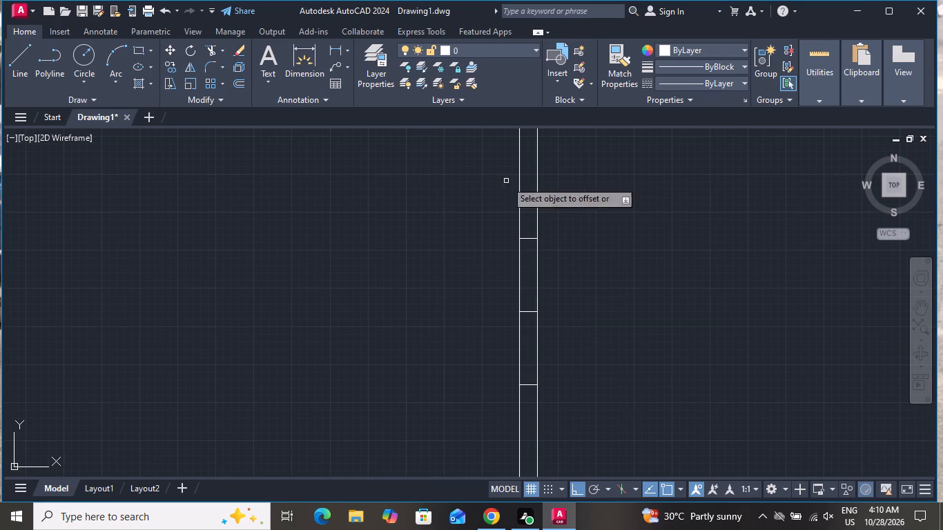
left_click(532, 239)
left_click(532, 215)
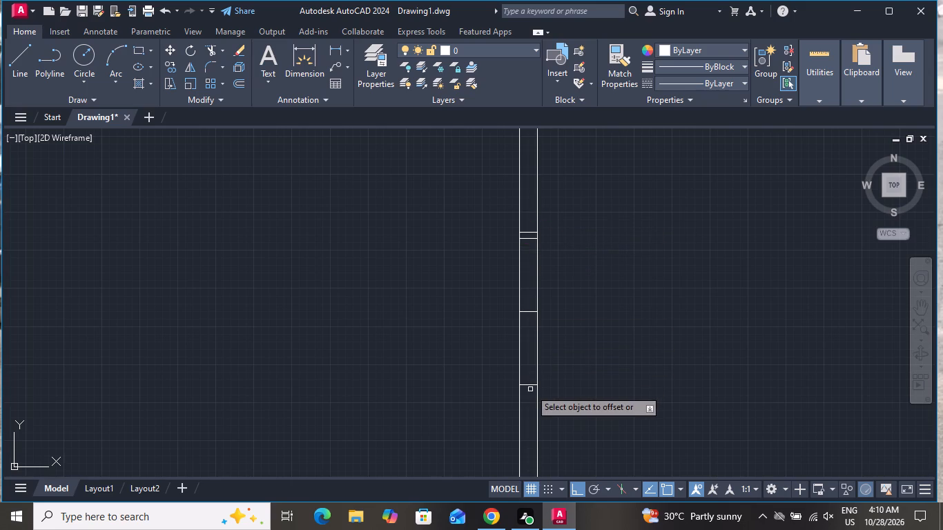
left_click(529, 383)
left_click(534, 406)
right_click(535, 328)
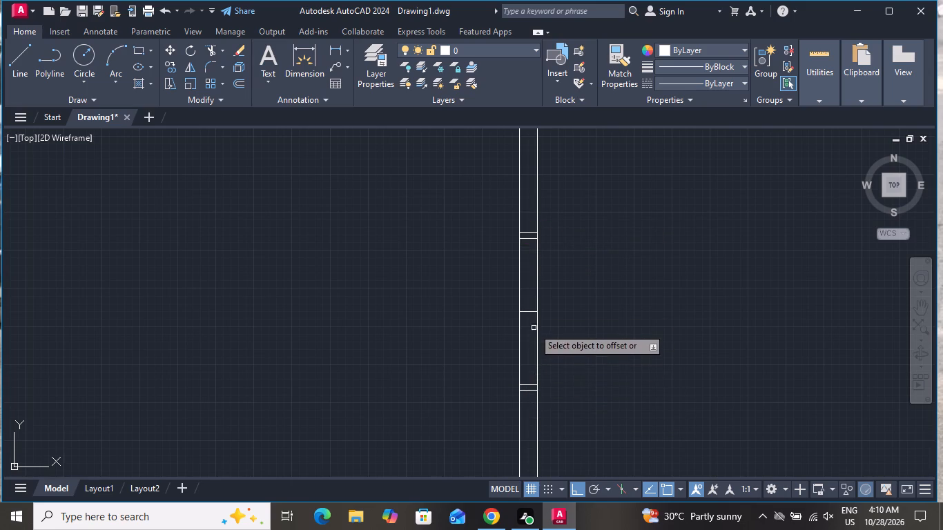
left_click(554, 348)
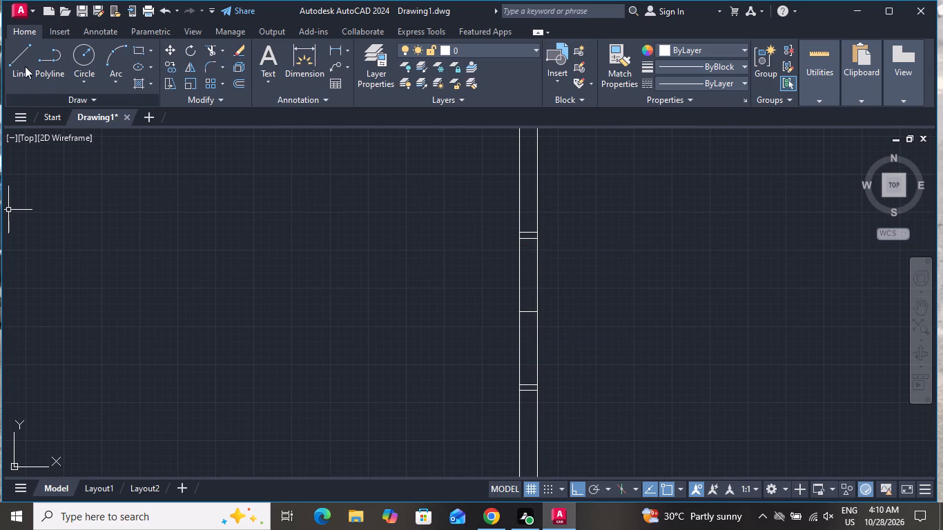
Draw a vertical centre line through the window, from the midpoint of its upper opening edge to its lower opening edge.
left_click(25, 65)
left_click(530, 241)
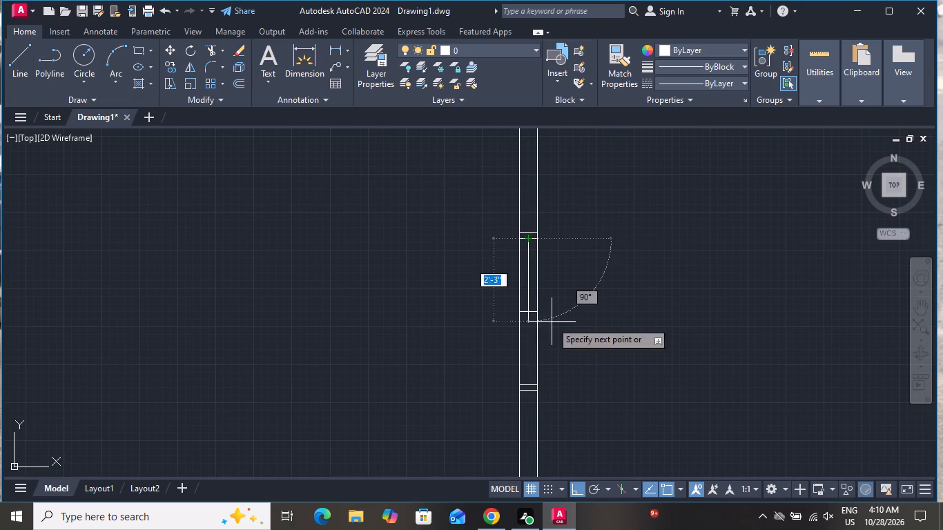
left_click(530, 387)
right_click(530, 387)
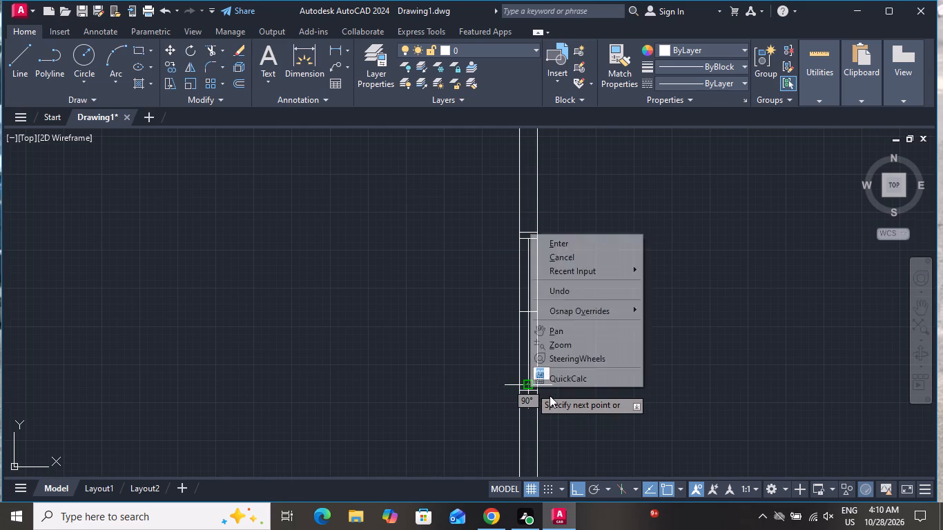
left_click(577, 257)
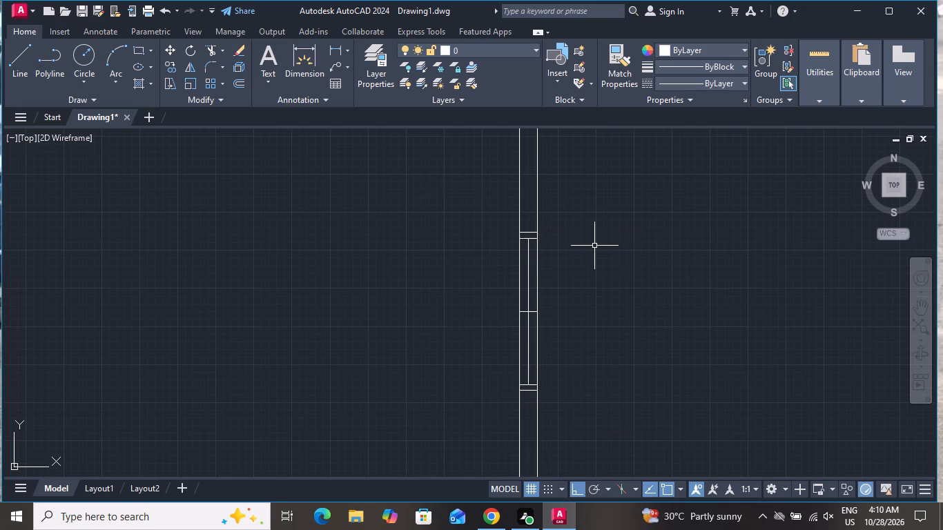
Offset the window's vertical centre line by 1" to both sides to form the glass lines.
type("O 1")
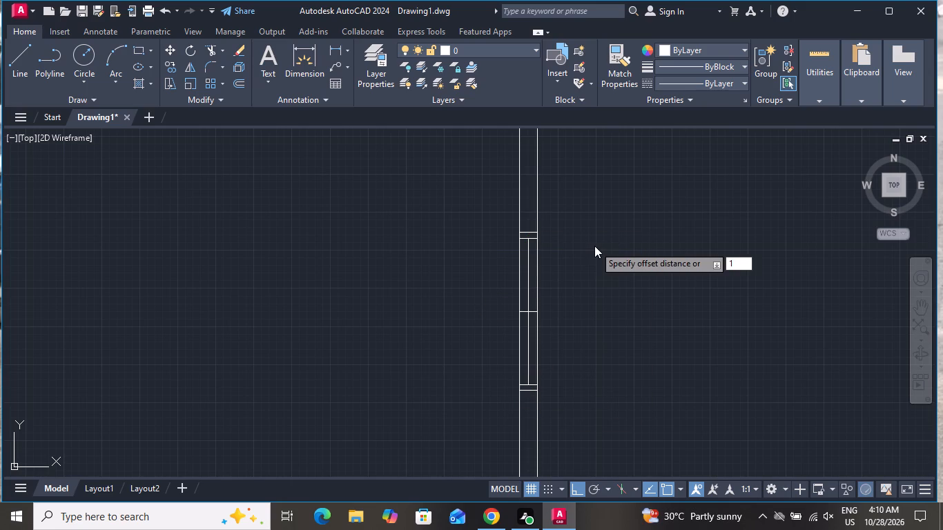
key("shift+quotedbl")
key("Return")
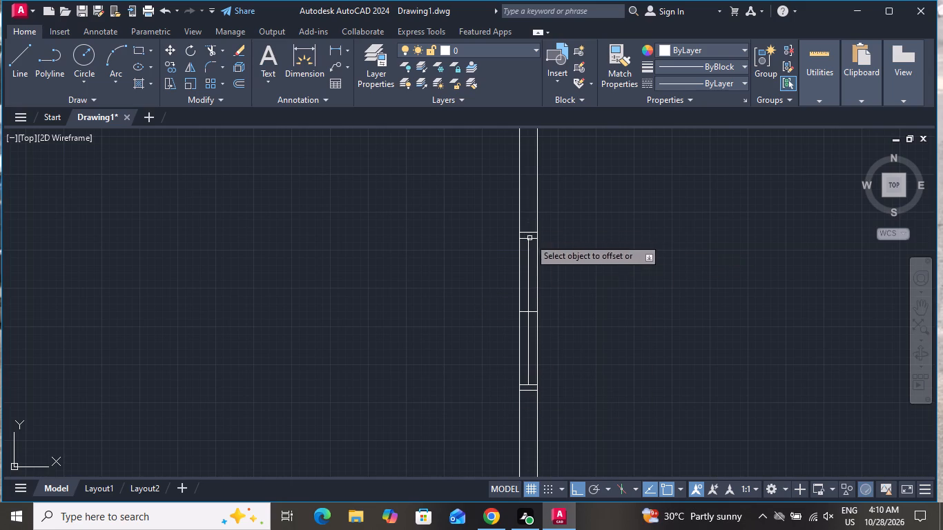
scroll(547, 268, "up", 2)
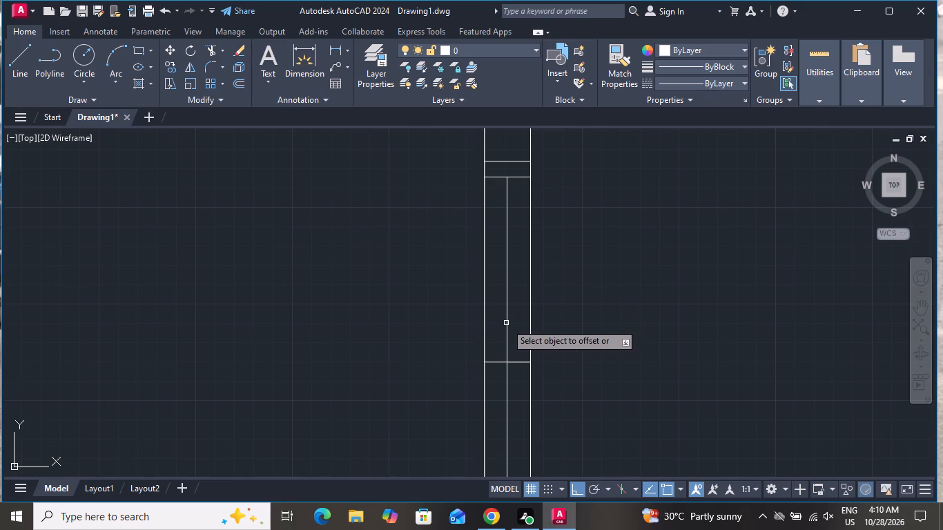
left_click(506, 322)
left_click(527, 324)
left_click(507, 343)
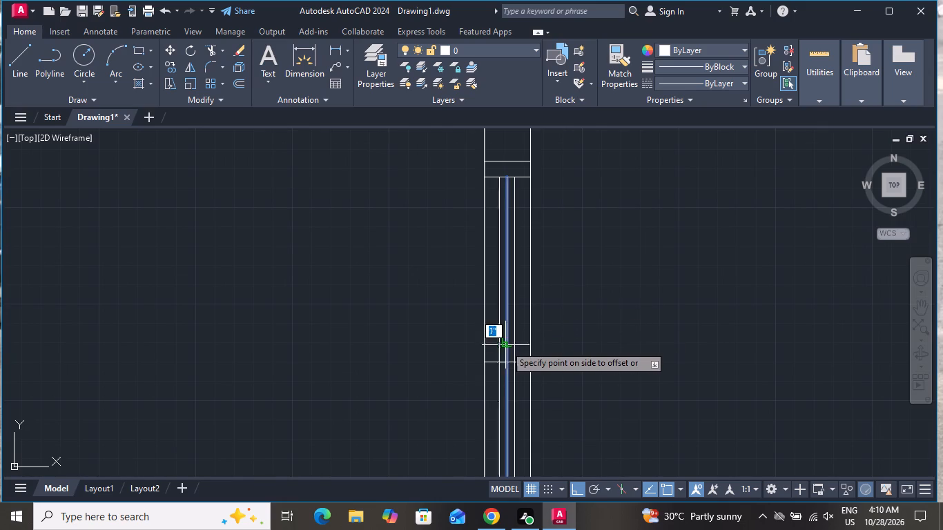
left_click(499, 348)
right_click(499, 348)
left_click(523, 375)
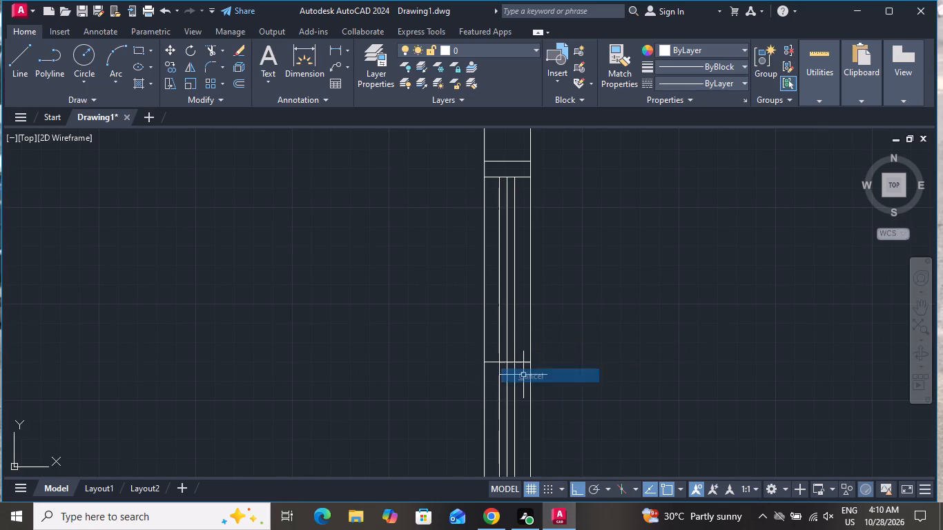
Delete the vertical centre line and the mid-height horizontal line from the right exterior wall window.
scroll(514, 371, "up", 3)
left_click(510, 322)
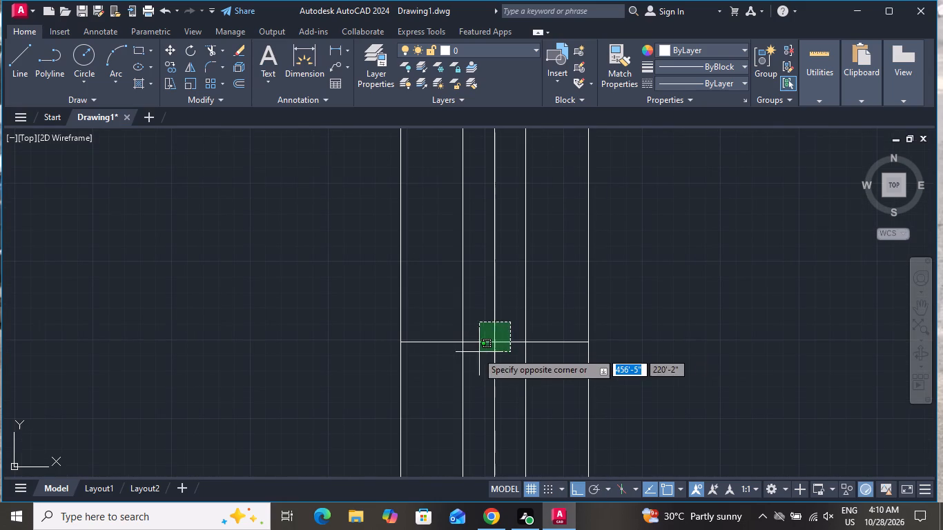
left_click(475, 357)
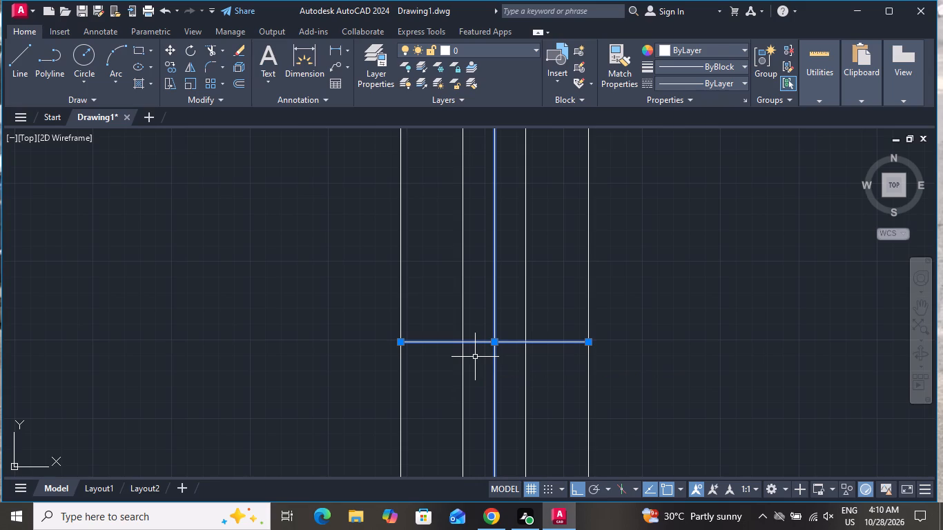
key("Delete")
Draw a horizontal line across the right exterior wall in the lower room, between the partition stub and the planted strip.
scroll(521, 345, "down", 4)
scroll(529, 411, "down", 3)
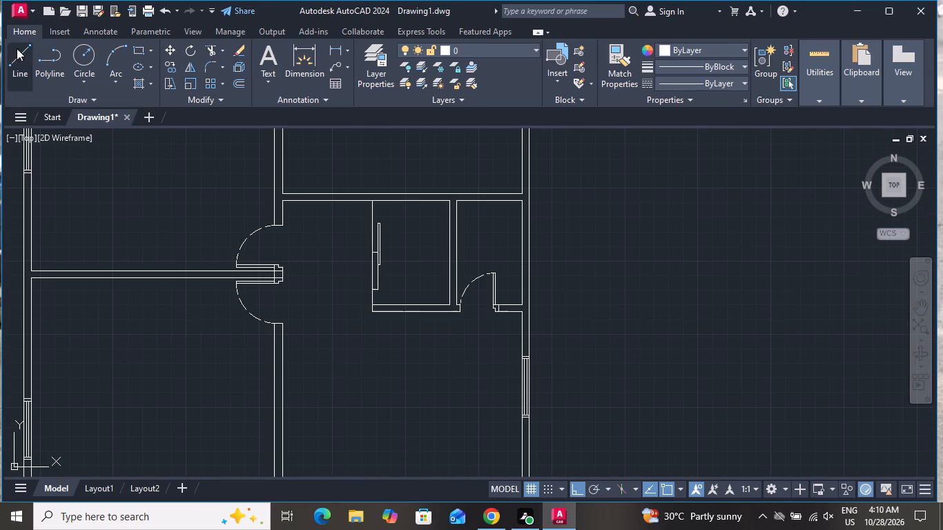
left_click(17, 61)
scroll(548, 182, "down", 1)
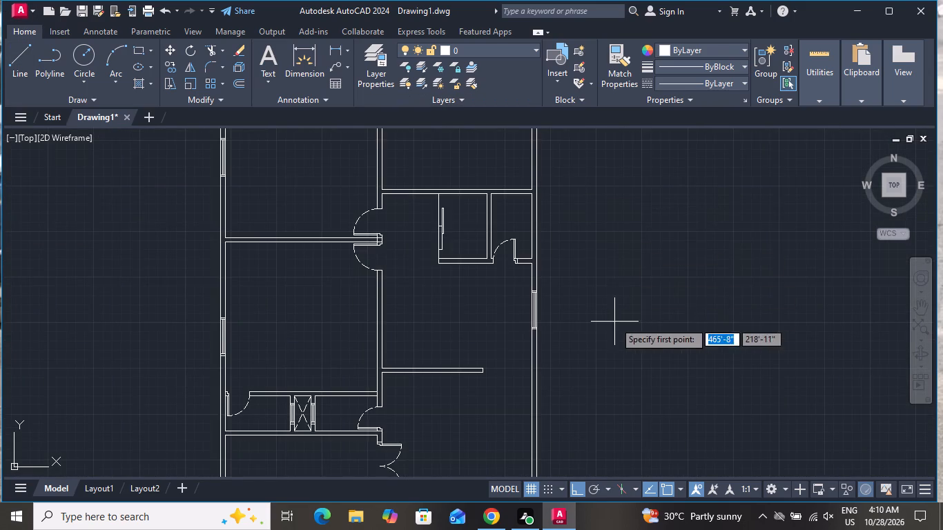
scroll(612, 321, "down", 2)
scroll(565, 378, "up", 2)
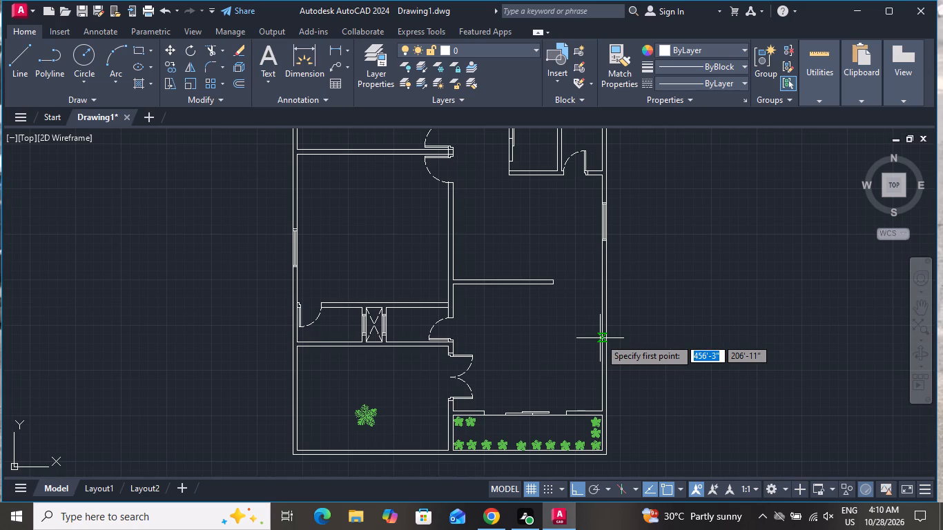
scroll(605, 340, "up", 2)
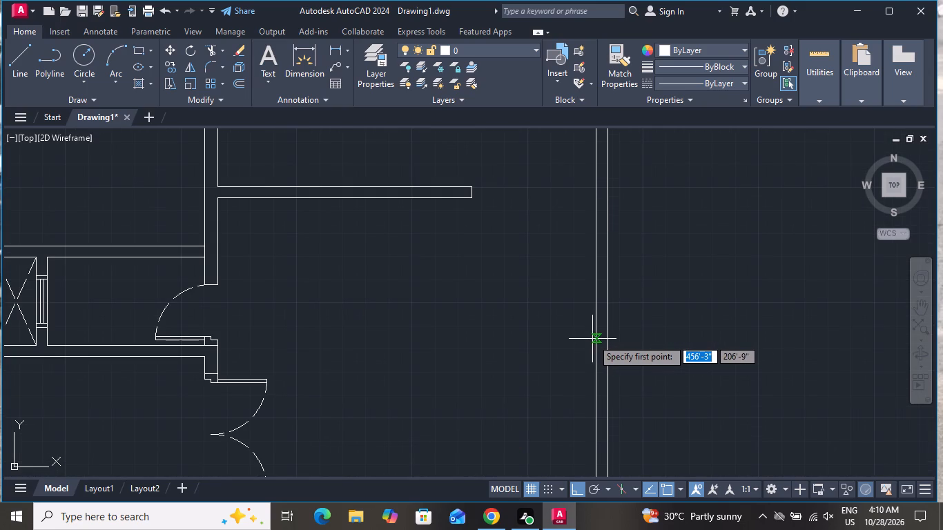
left_click(595, 347)
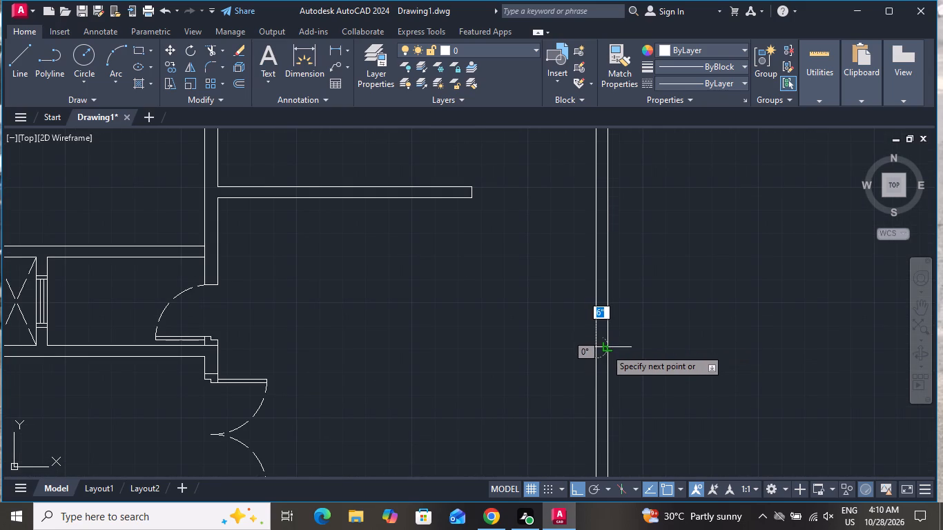
left_click(607, 349)
right_click(607, 349)
left_click(625, 368)
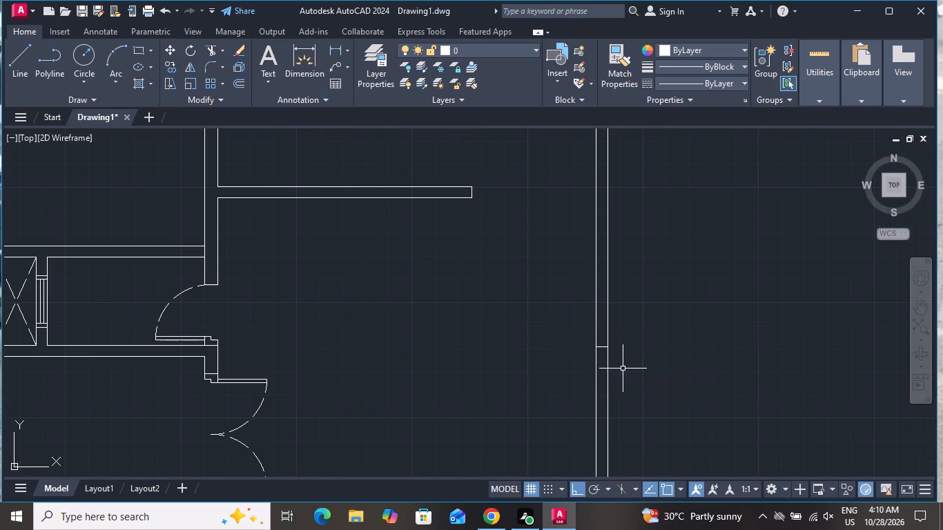
Offset the horizontal line across the right exterior wall by 2' upward and 2' downward to mark the window opening edges.
type("O")
key("space")
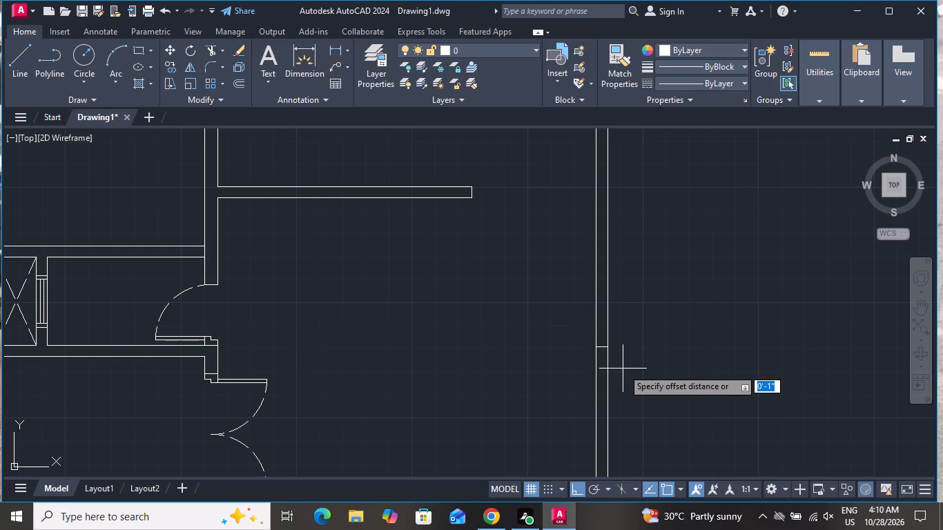
type("2'")
key("Return")
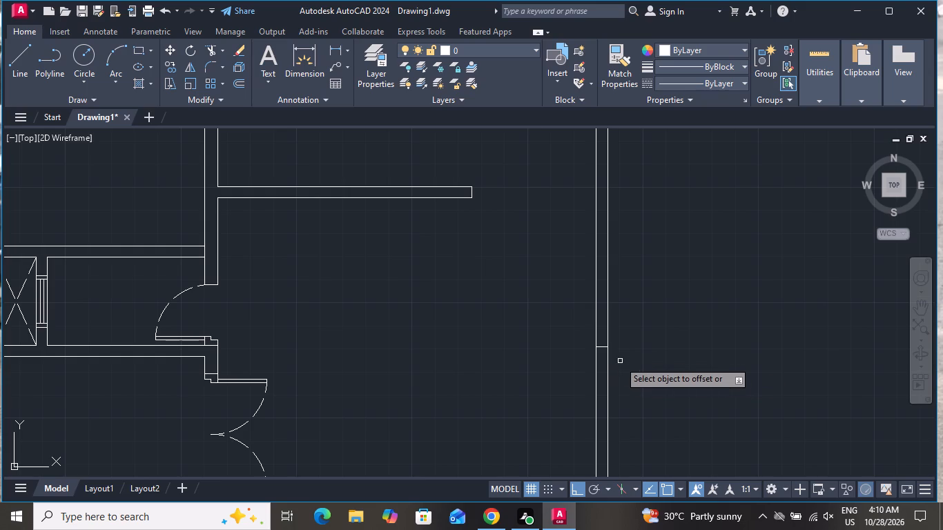
scroll(612, 355, "up", 2)
left_click(582, 333)
left_click(582, 299)
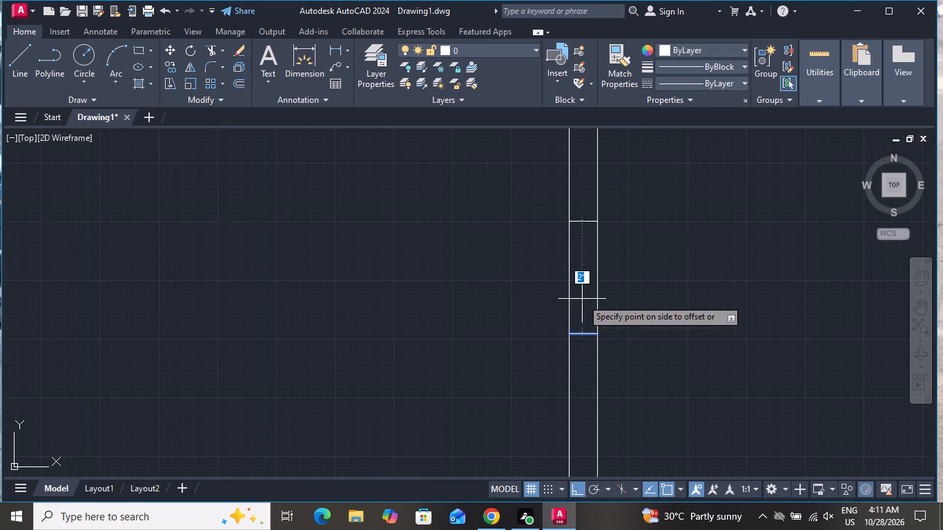
left_click(590, 334)
left_click(590, 382)
right_click(620, 307)
left_click(645, 332)
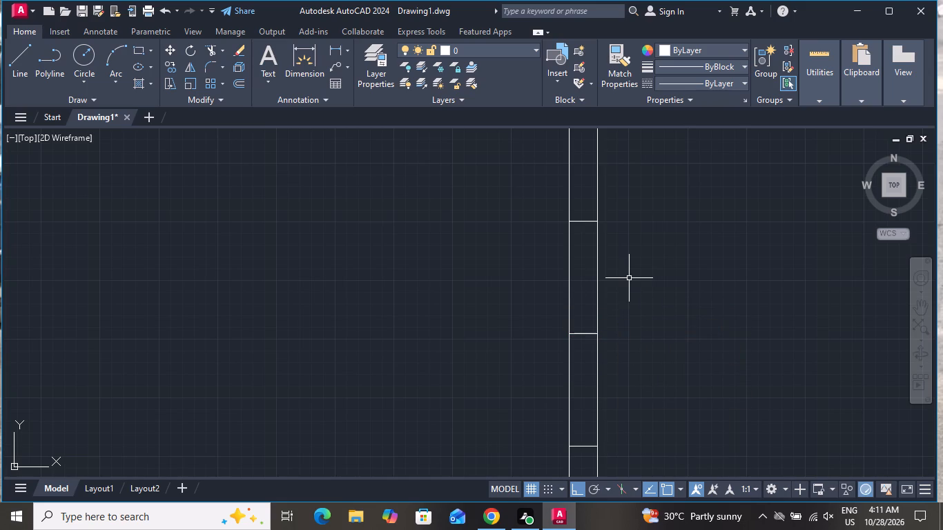
Offset the upper and lower window opening edges outward by 2" to form the jambs.
type("O")
key("space")
key("2")
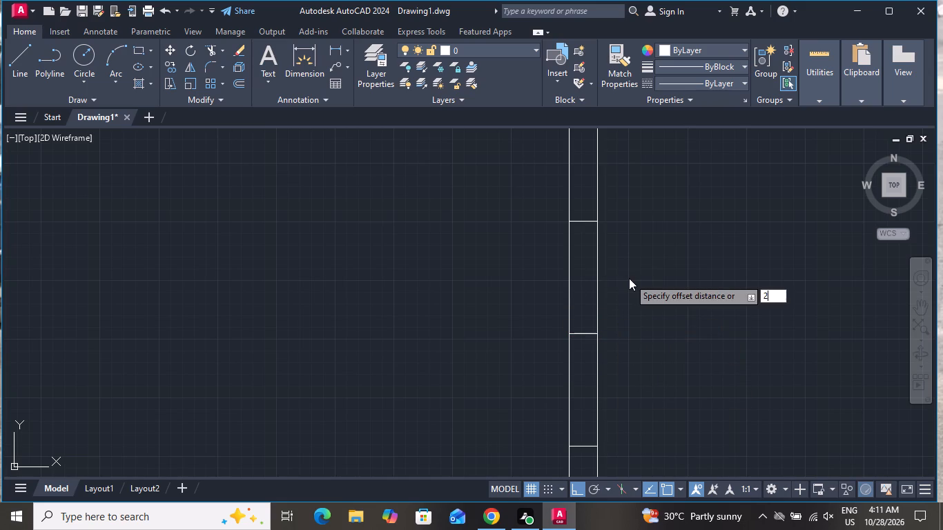
key("shift+quotedbl")
key("Return")
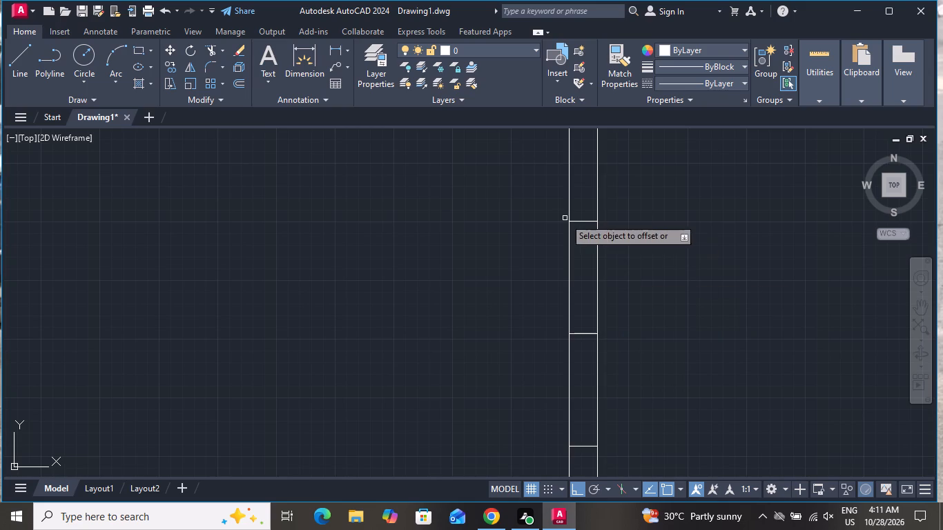
left_click(588, 222)
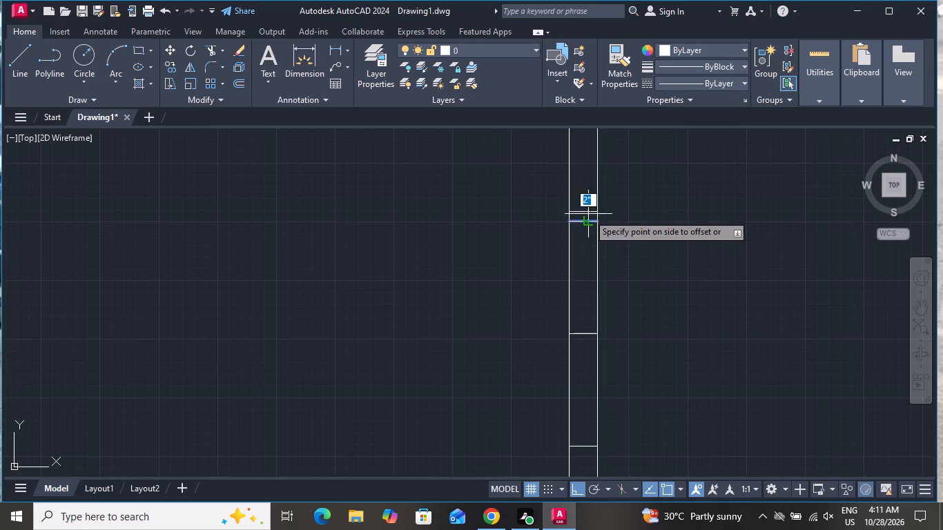
left_click(591, 190)
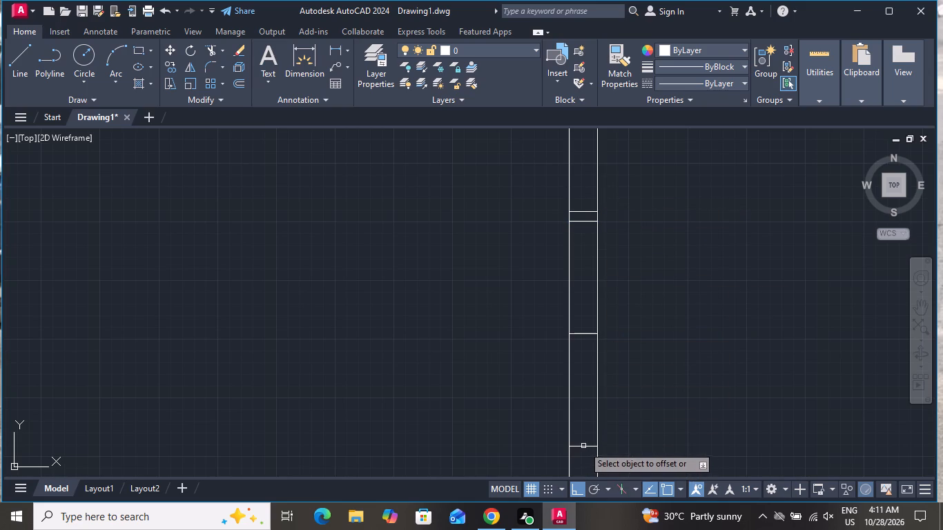
left_click(583, 446)
left_click(590, 461)
right_click(632, 307)
left_click(651, 326)
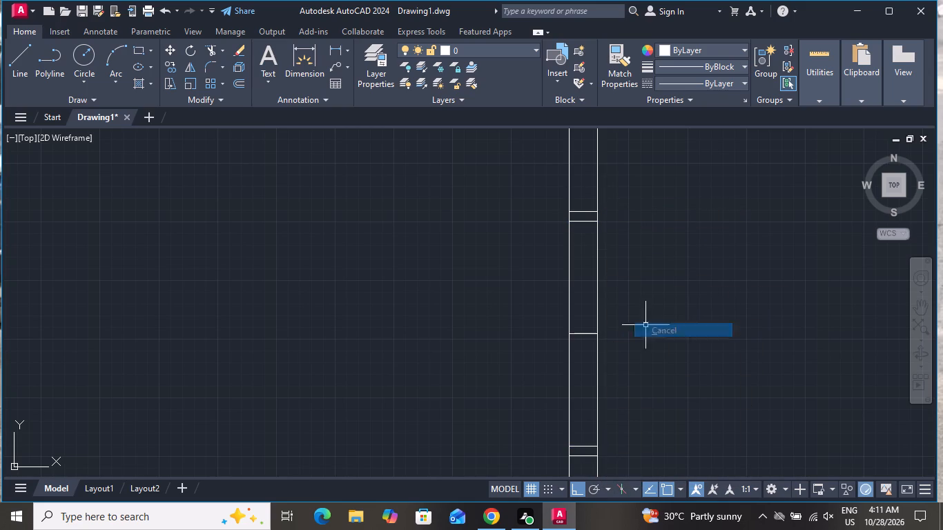
Draw a vertical centre line through the window, from the midpoint of the upper opening edge to the lower opening edge.
left_click(14, 59)
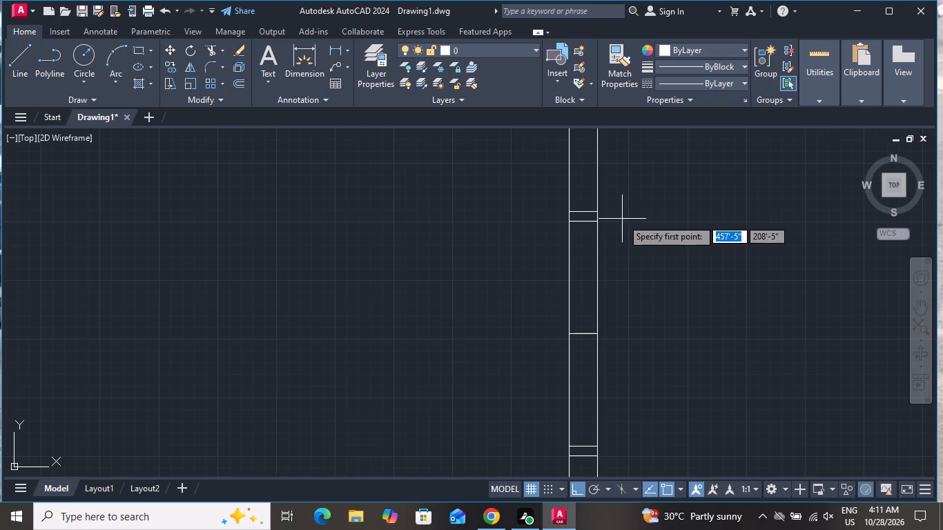
left_click(583, 220)
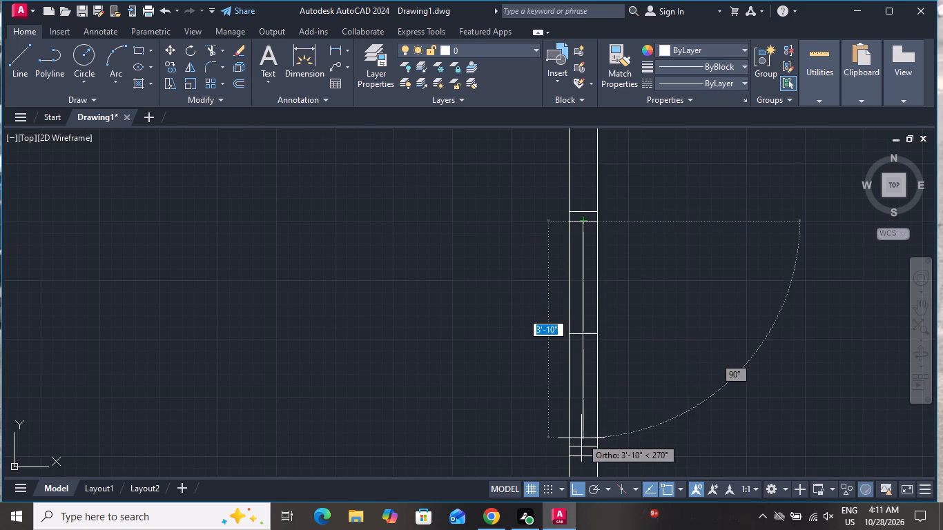
left_click(581, 444)
right_click(579, 444)
left_click(625, 314)
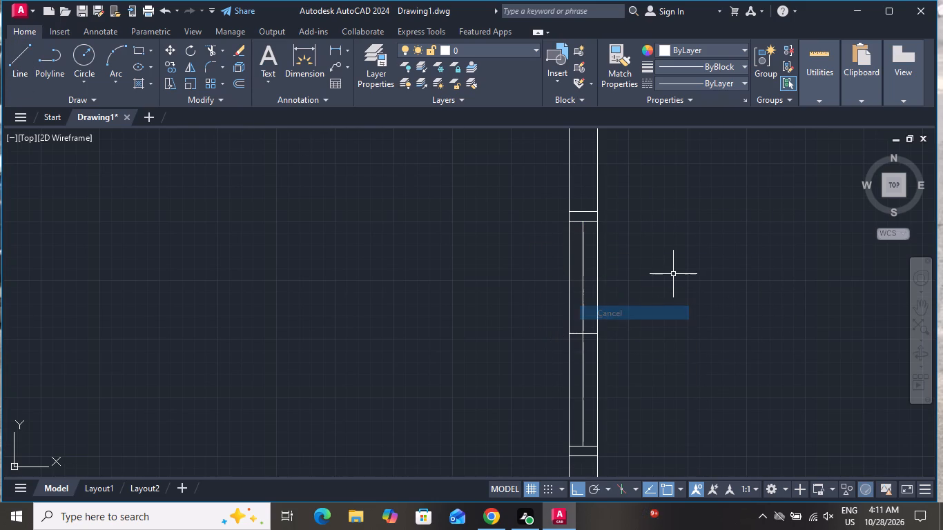
Offset the window's vertical centre line by 1" to both sides to form the glass lines.
type("O")
key("space")
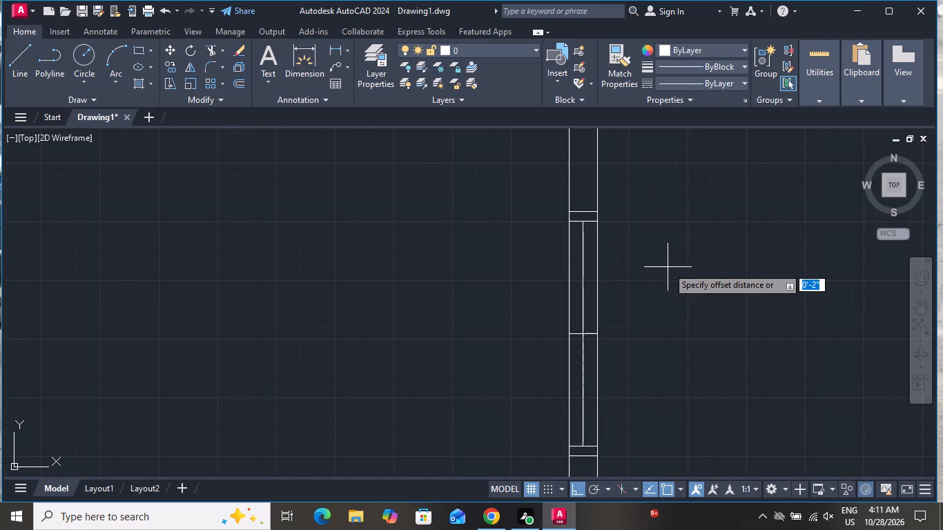
key("1")
key("shift+quotedbl")
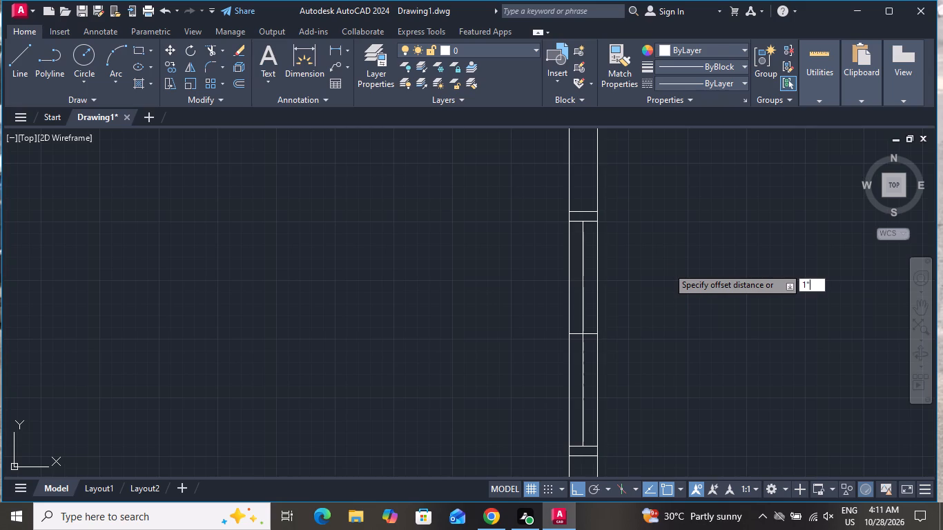
key("Return")
scroll(598, 273, "up", 3)
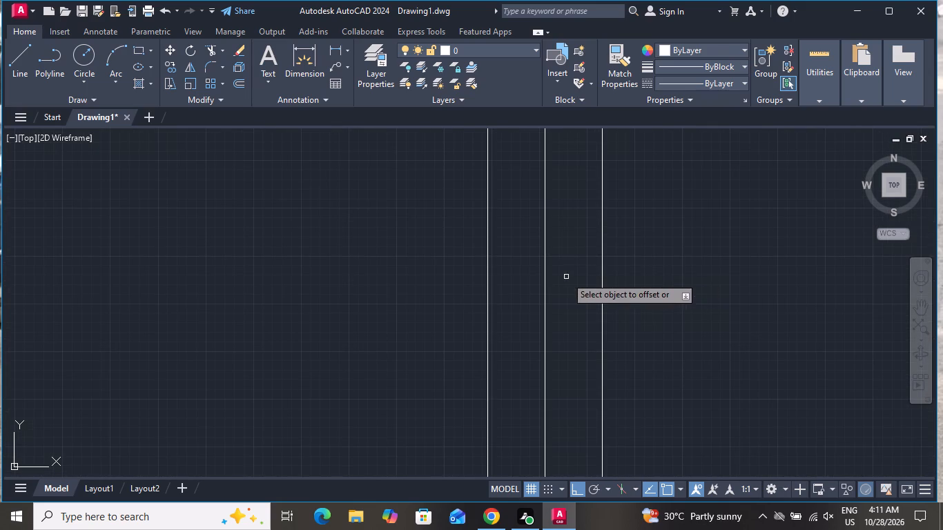
left_click(546, 287)
left_click(585, 276)
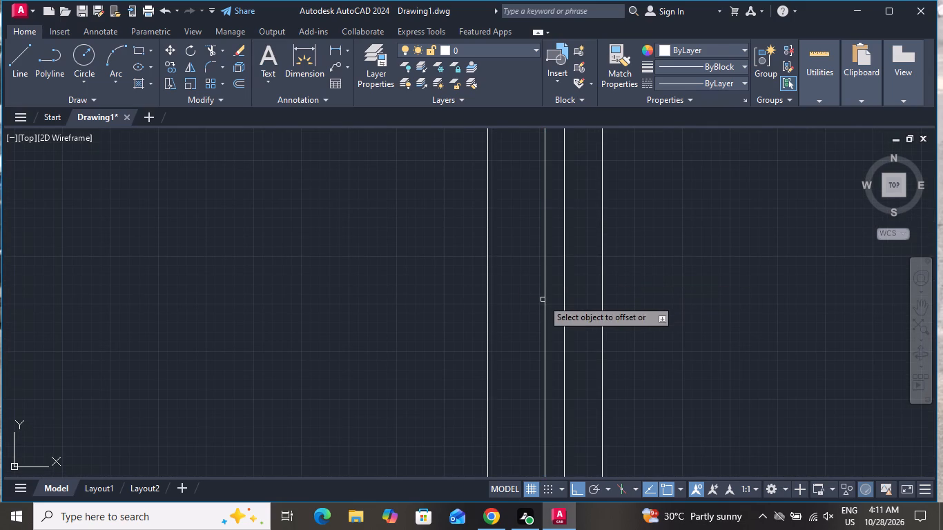
left_click(543, 300)
left_click(546, 292)
left_click(534, 300)
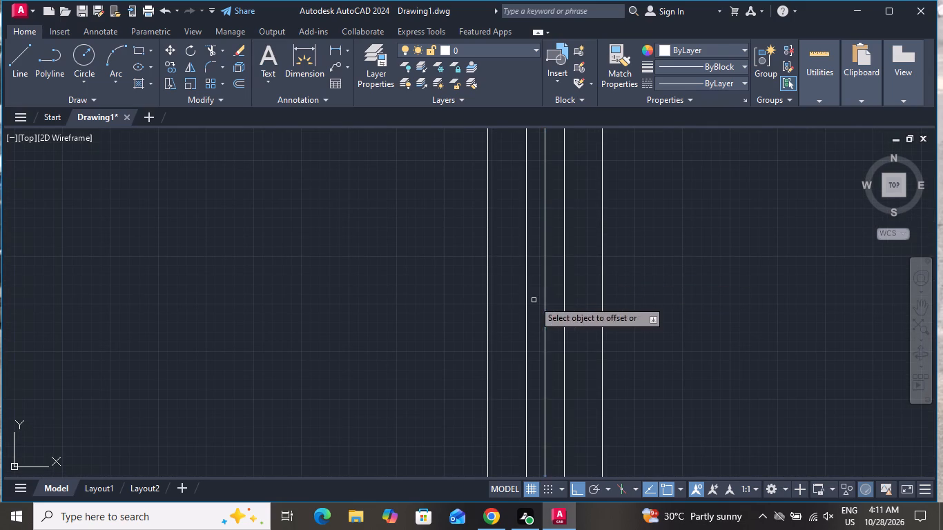
right_click(534, 301)
left_click(561, 327)
Delete the vertical centre line and the mid-height horizontal line from the lower right exterior wall window.
scroll(575, 277, "down", 2)
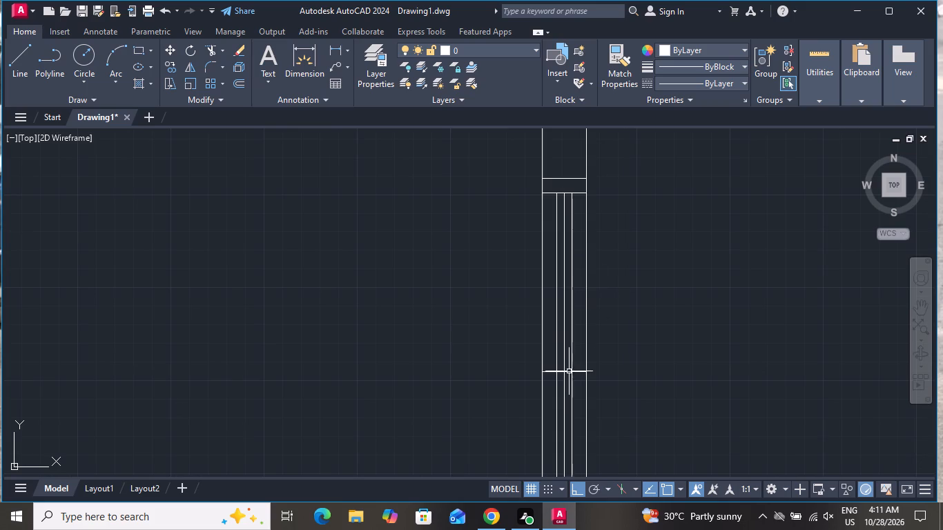
scroll(567, 373, "up", 4)
left_click(567, 349)
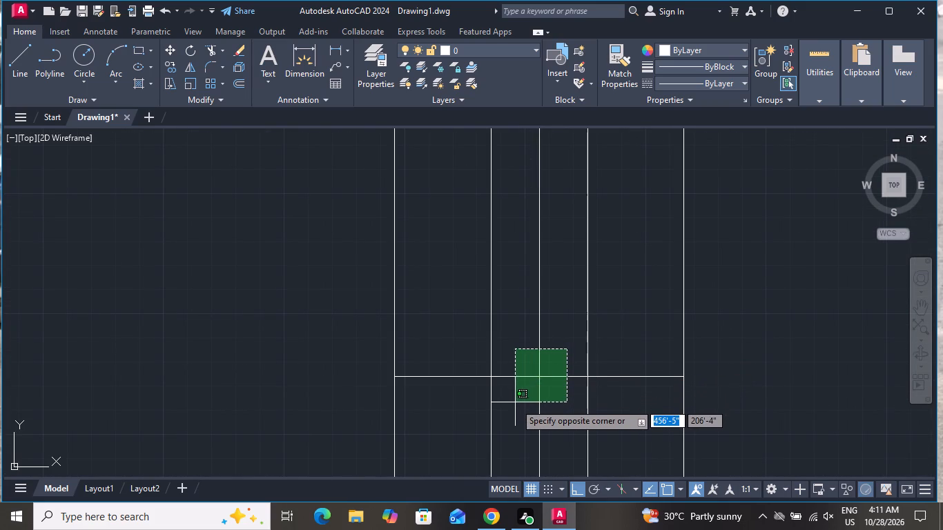
left_click(509, 408)
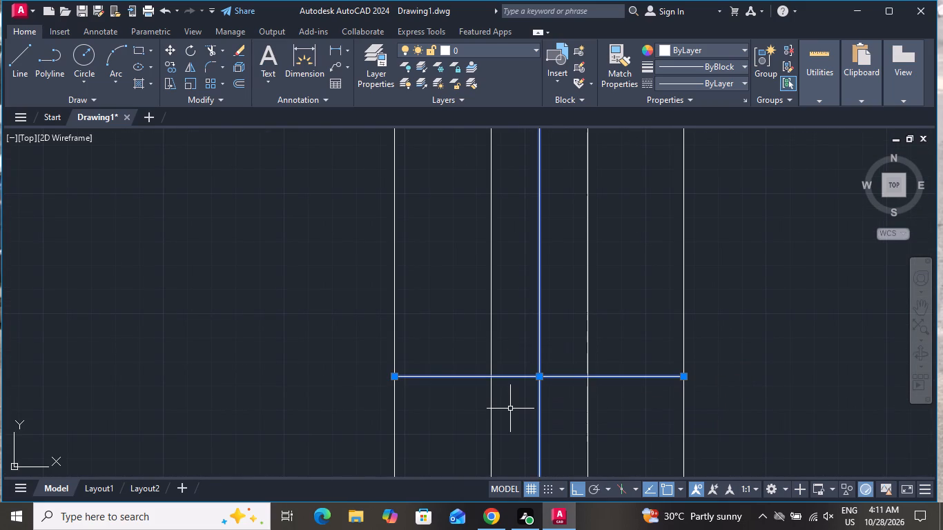
key("Delete")
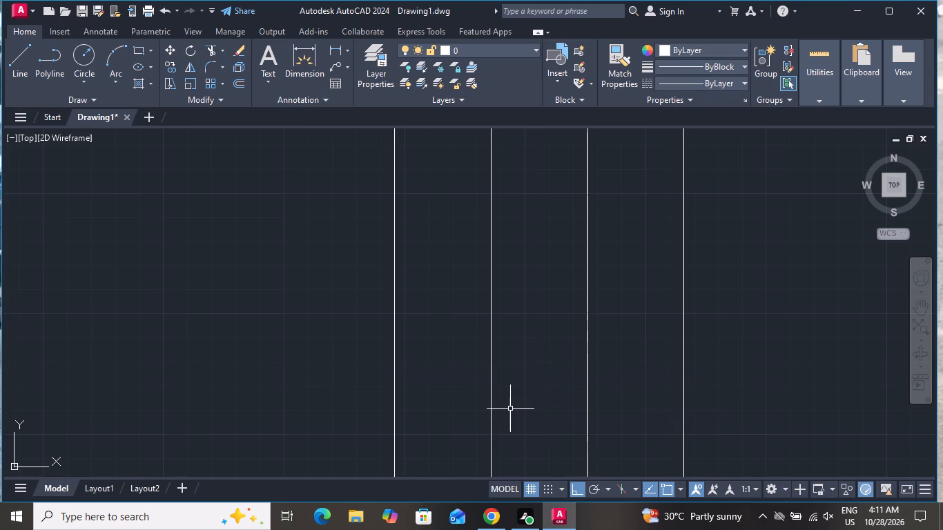
Offset the left, upper and lower inner wall lines of the lower-left room with the single plant 3' into the room.
scroll(434, 305, "down", 7)
scroll(495, 299, "down", 2)
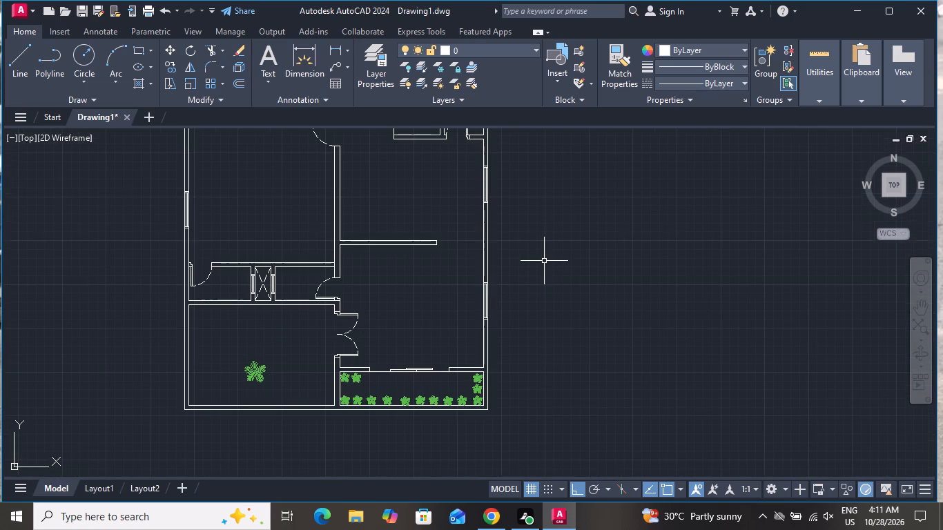
scroll(544, 261, "down", 1)
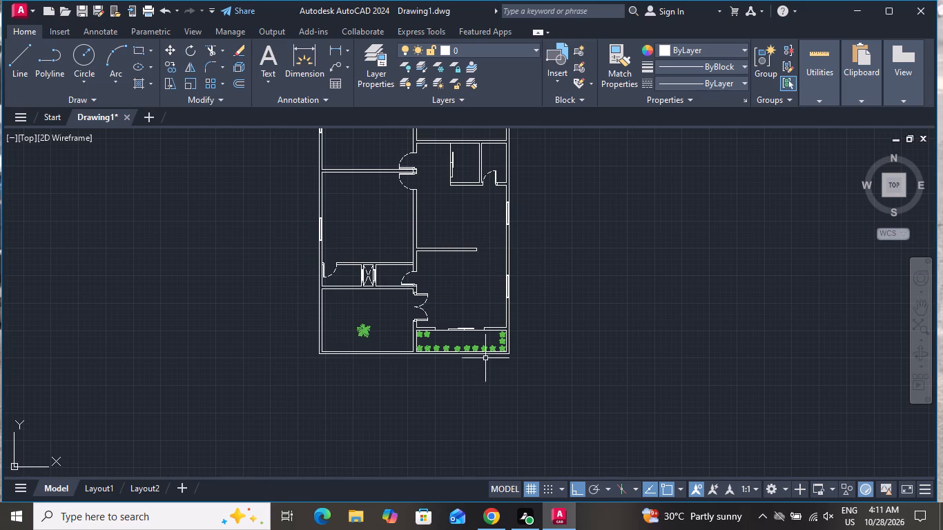
scroll(294, 303, "up", 3)
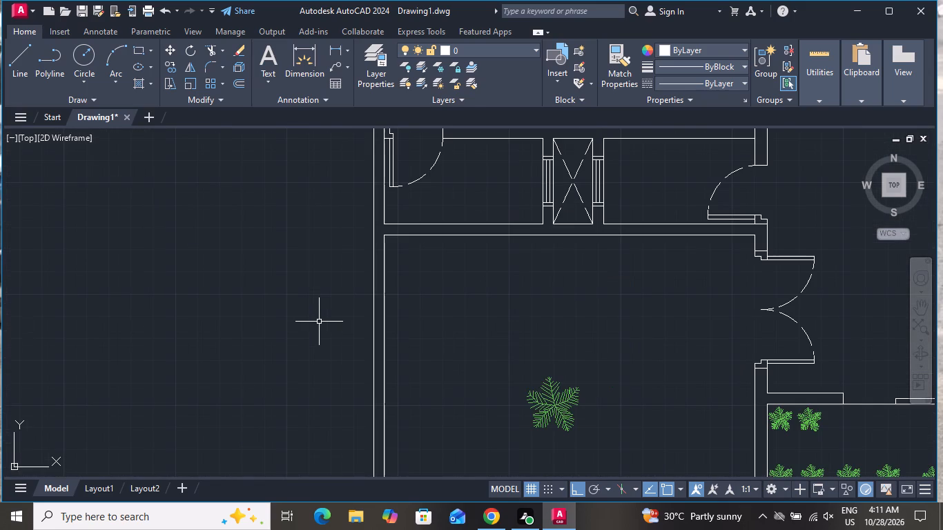
type("O 3'")
key("Return")
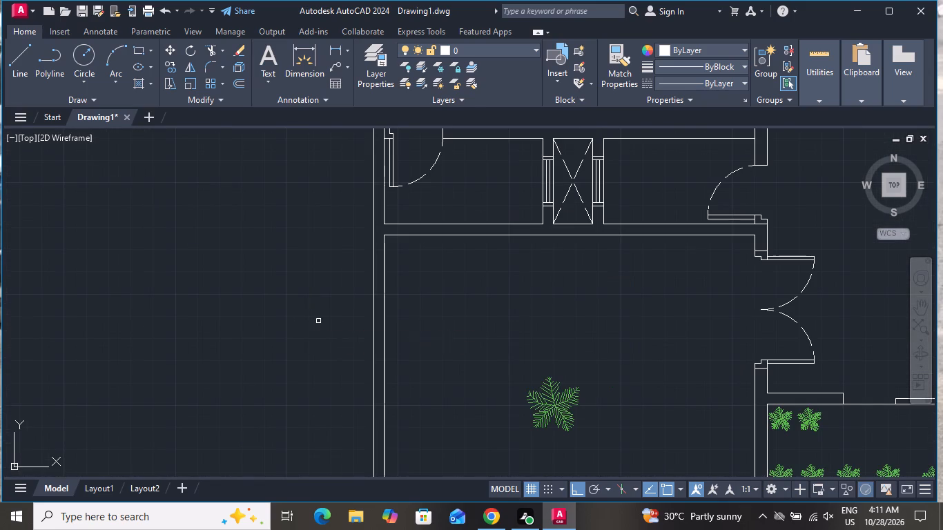
left_click(382, 333)
left_click(429, 335)
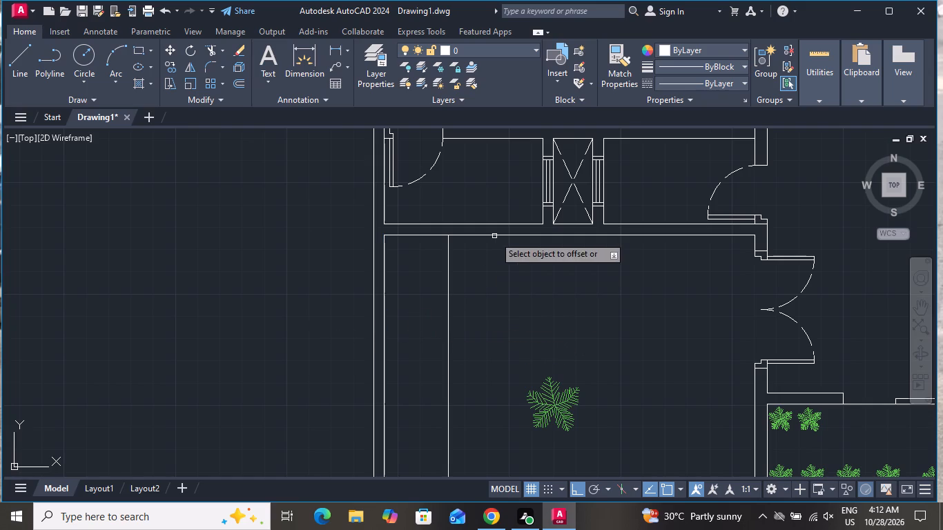
left_click(494, 236)
left_click(494, 308)
scroll(494, 350, "down", 2)
scroll(488, 417, "up", 2)
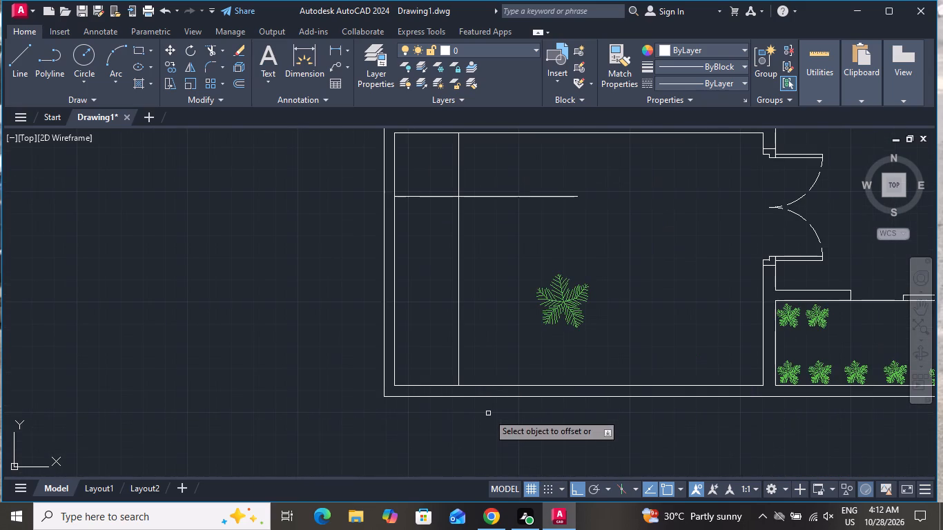
left_click(496, 386)
left_click(494, 349)
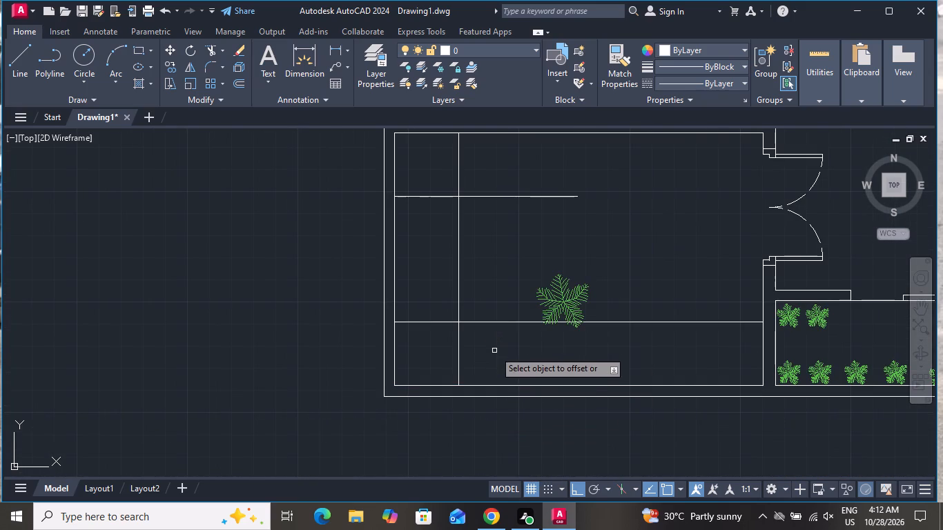
right_click(494, 350)
left_click(521, 372)
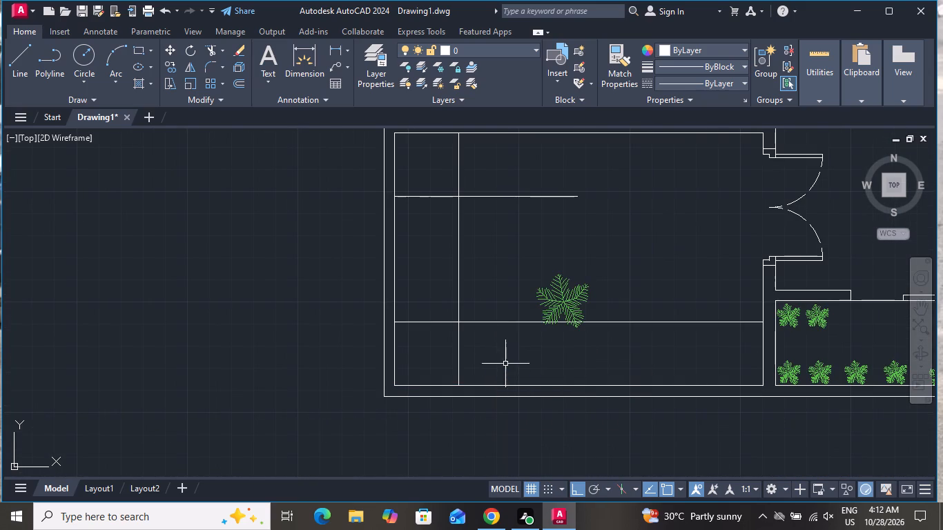
Offset the new vertical line in the lower-left room by 10" to the right, away from the left wall.
type("O 10")
key("shift+quotedbl")
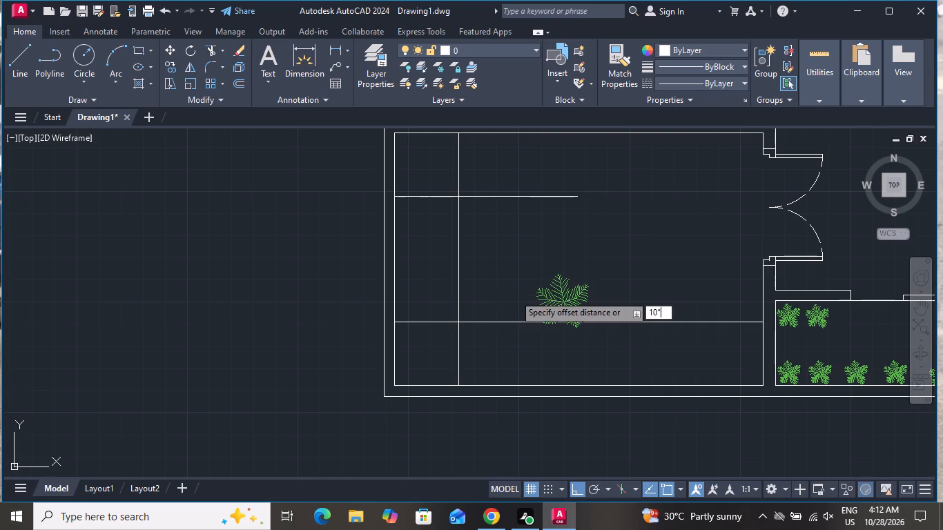
key("Return")
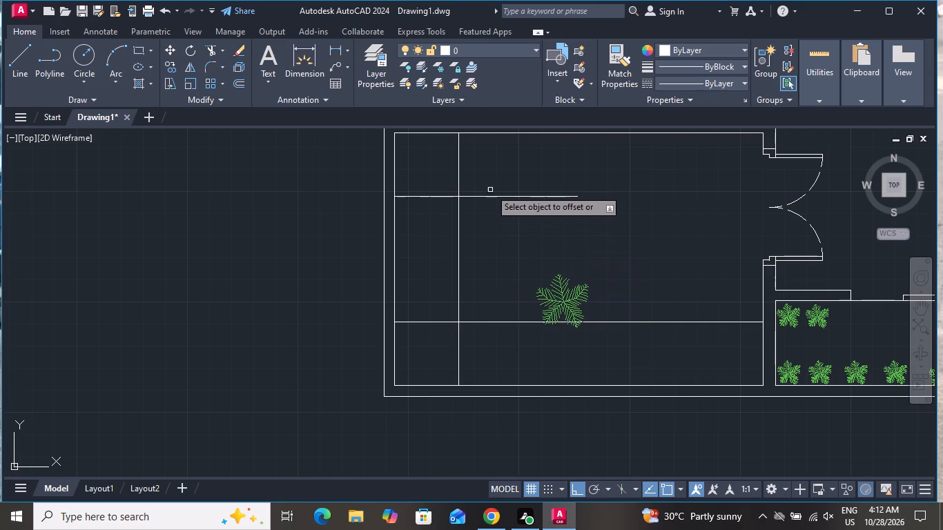
scroll(478, 178, "up", 1)
left_click(445, 158)
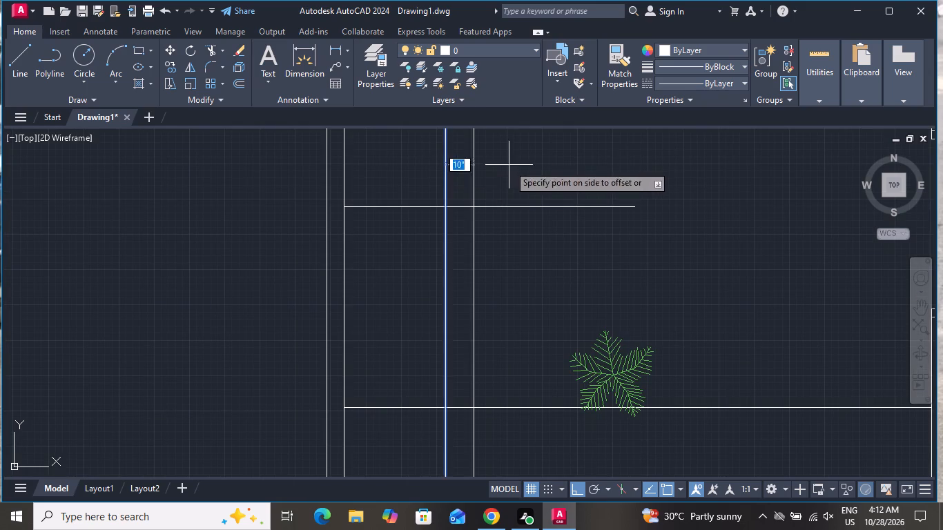
left_click(509, 164)
right_click(507, 164)
left_click(520, 189)
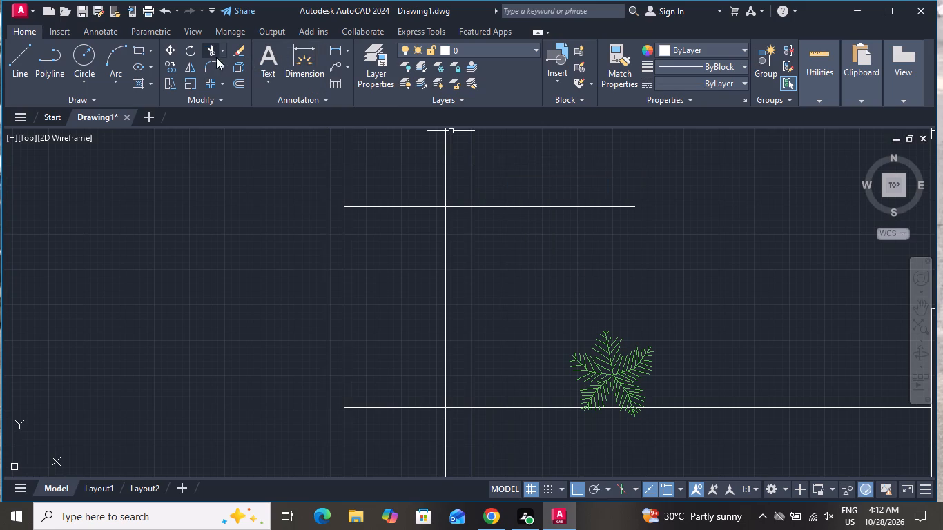
Trim away the section of the 10" offset vertical line that lies between the two horizontal offset lines.
left_click(210, 52)
left_click(496, 262)
left_click(471, 288)
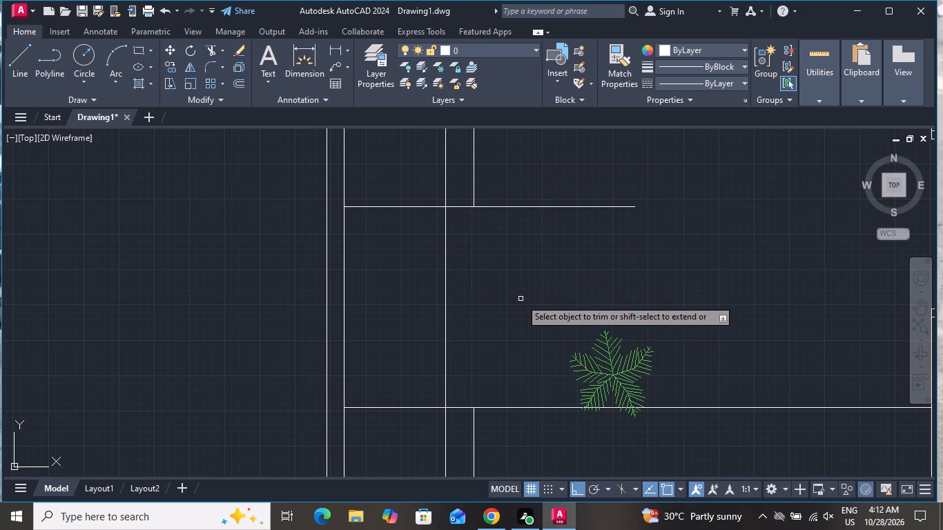
right_click(521, 298)
left_click(534, 311)
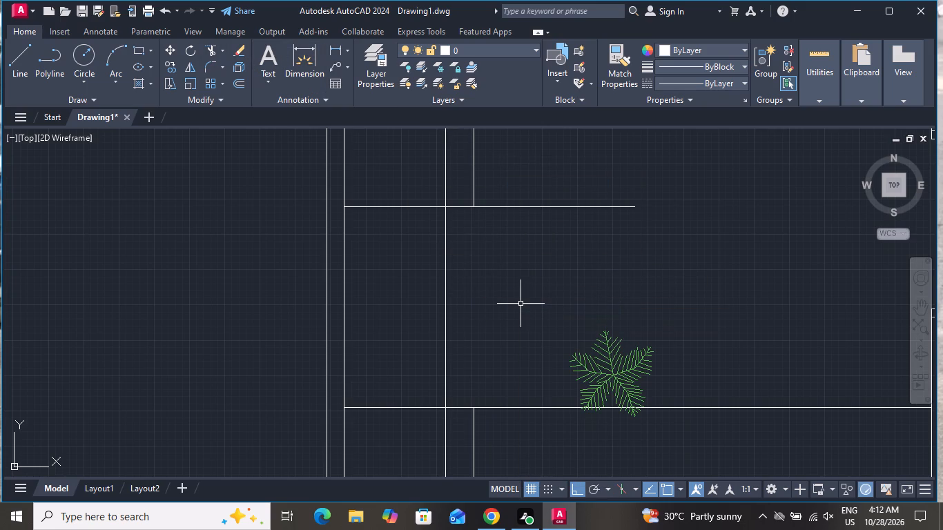
Offset the upper stair flight's last vertical tread line rightward by 10" repeatedly, adding seven tread lines.
type("10")
key("shift+quotedbl")
key("Return")
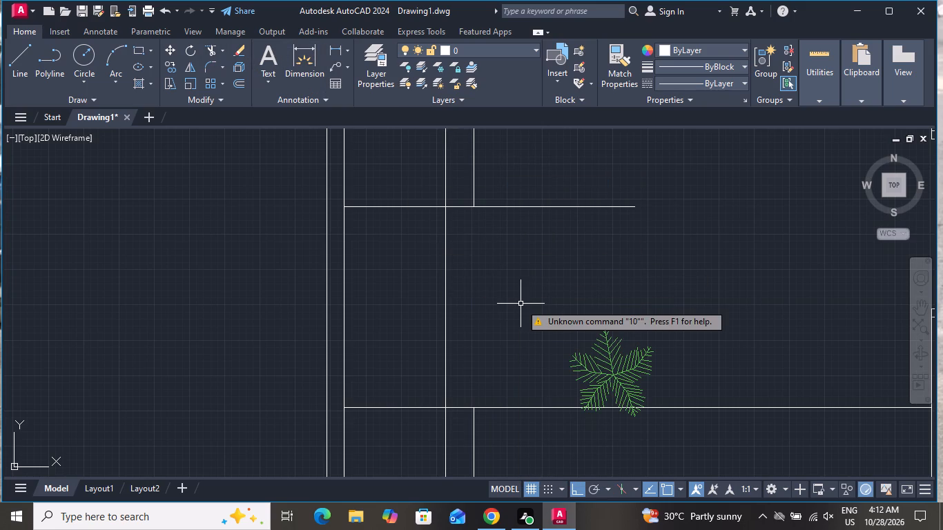
key("Escape")
type("O 10")
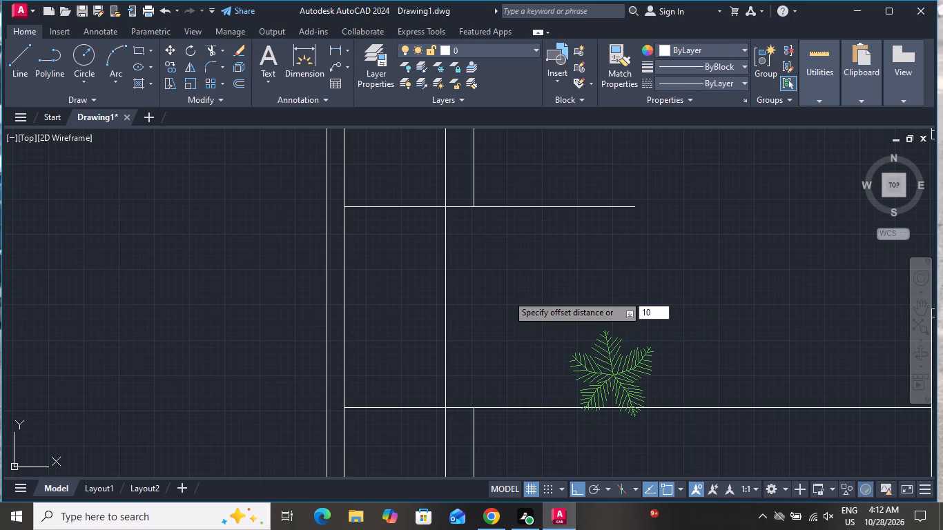
key("shift+quotedbl")
key("Return")
scroll(516, 291, "down", 2)
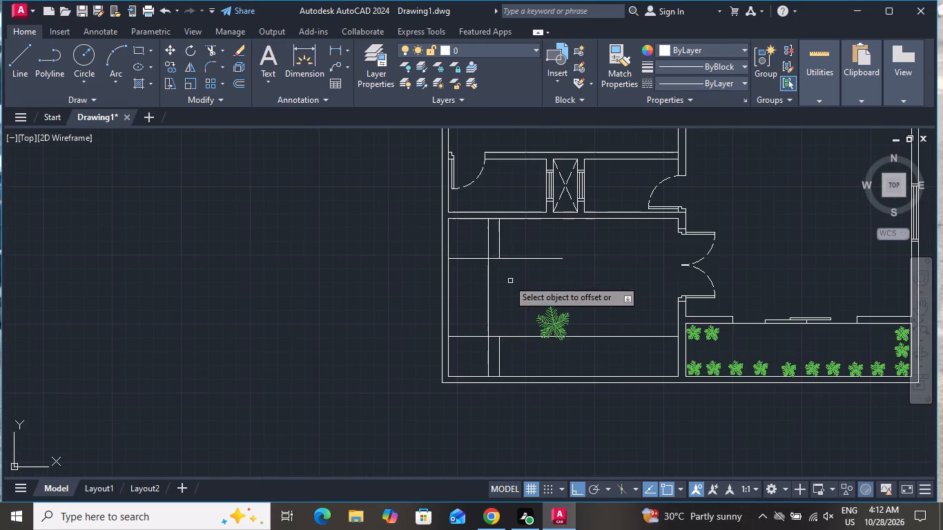
left_click(500, 239)
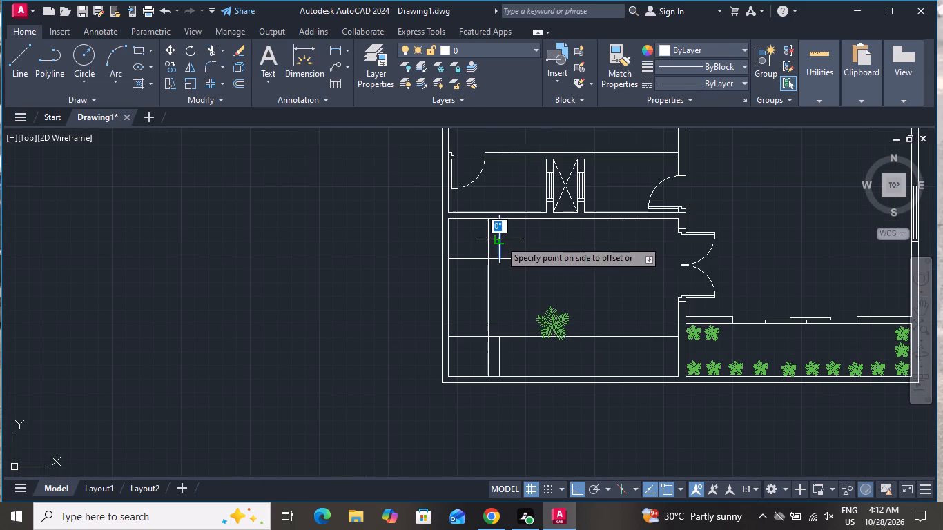
left_click(509, 242)
left_click(512, 238)
left_click(572, 236)
left_click(523, 243)
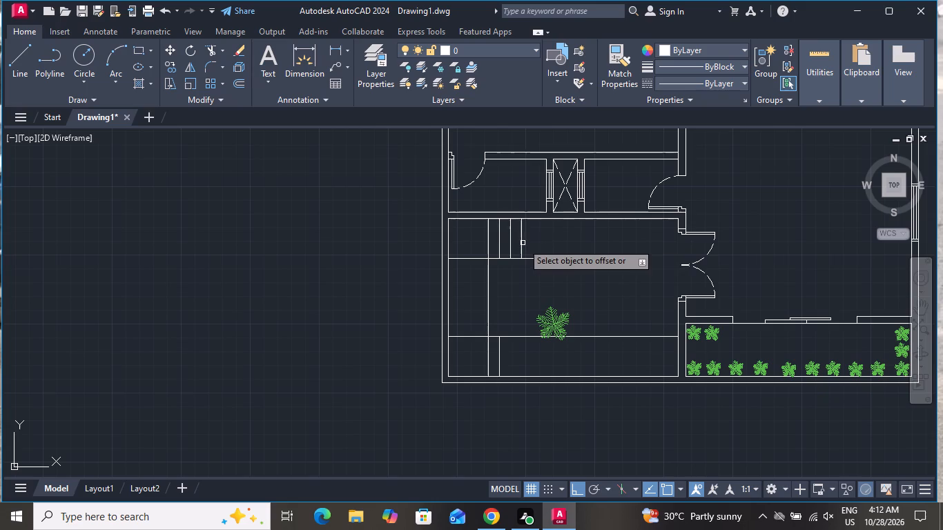
left_click(591, 239)
left_click(533, 236)
left_click(583, 237)
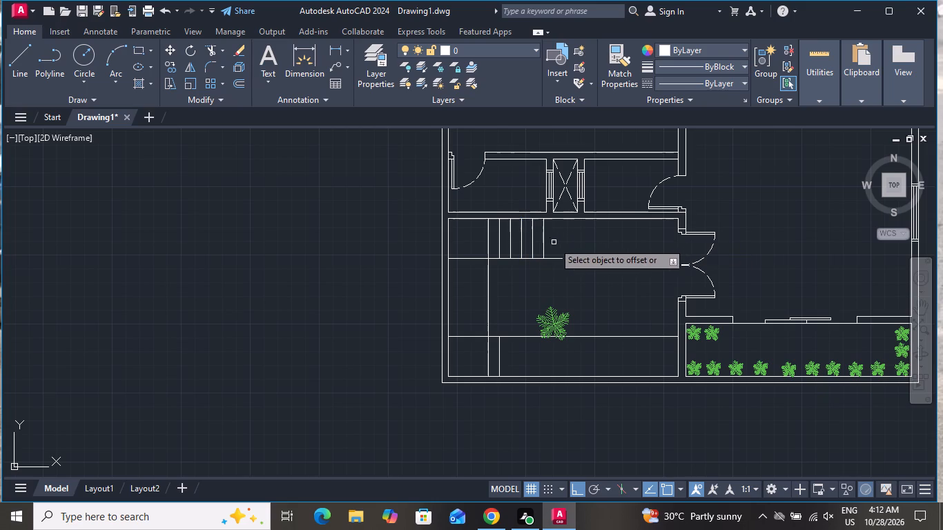
left_click(545, 243)
left_click(599, 241)
left_click(553, 235)
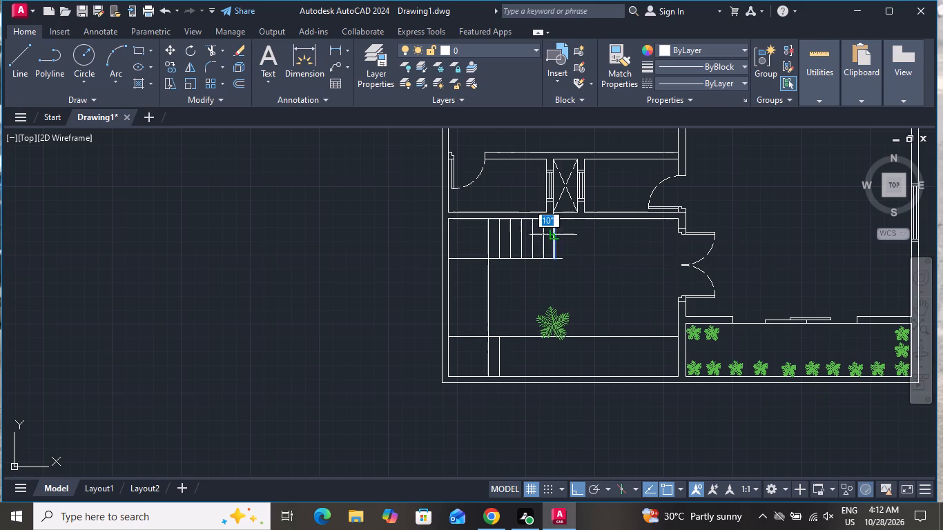
left_click(614, 233)
left_click(567, 238)
left_click(601, 239)
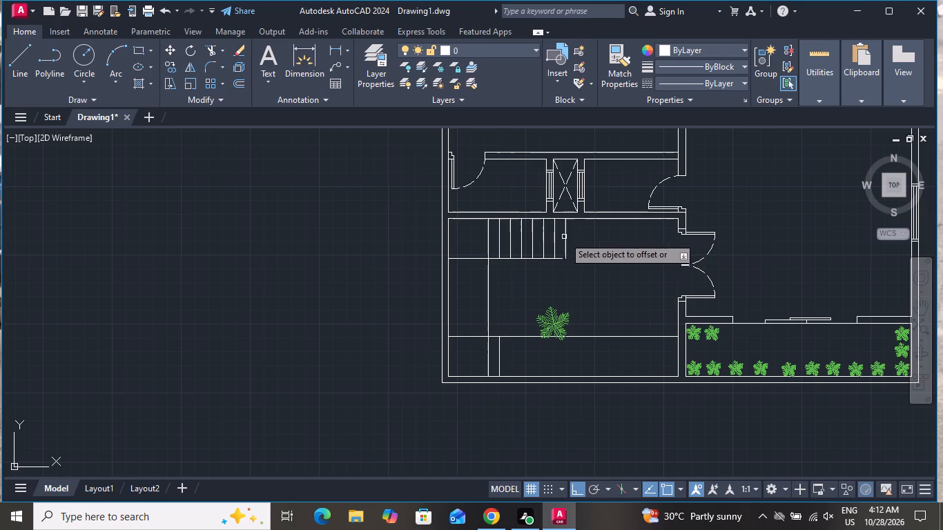
left_click(564, 235)
left_click(620, 234)
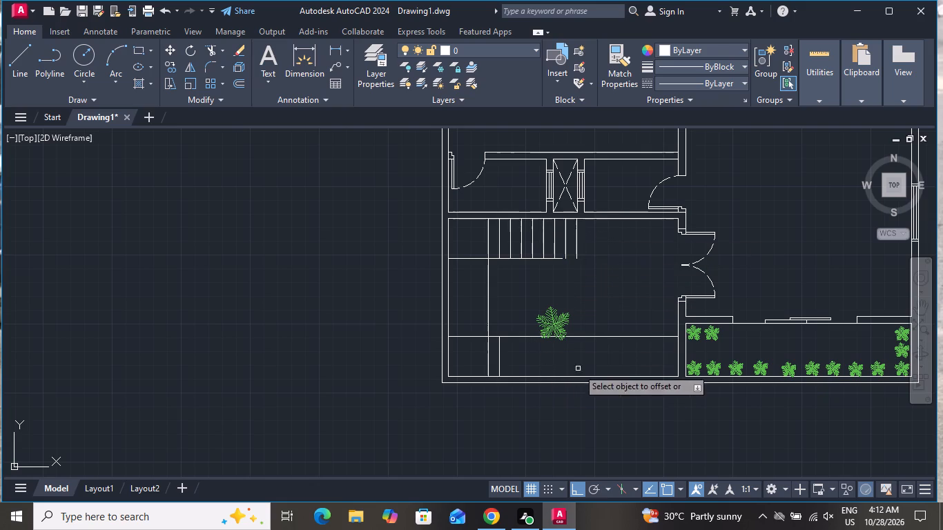
Offset the lower stair flight's vertical tread line rightward at the same 10" spacing, adding six tread lines.
scroll(540, 383, "up", 1)
left_click(472, 348)
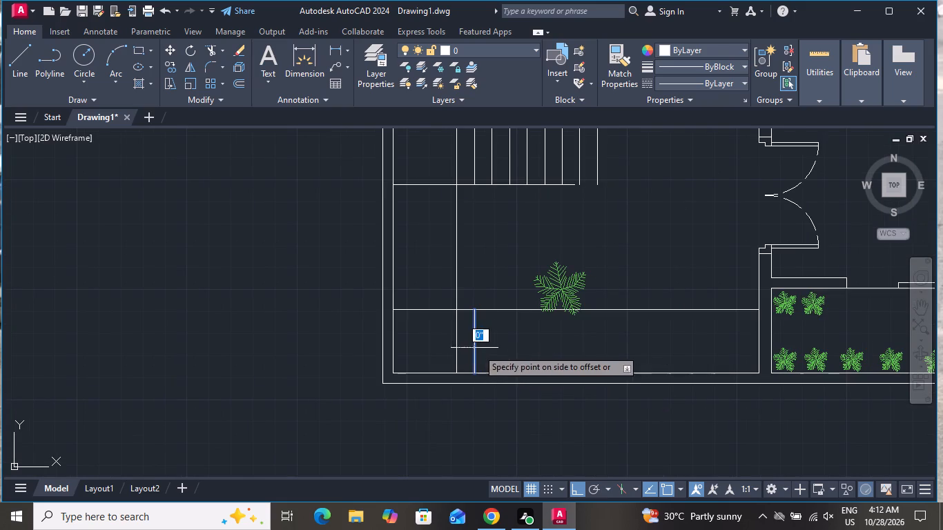
left_click(491, 351)
left_click(491, 351)
left_click(539, 352)
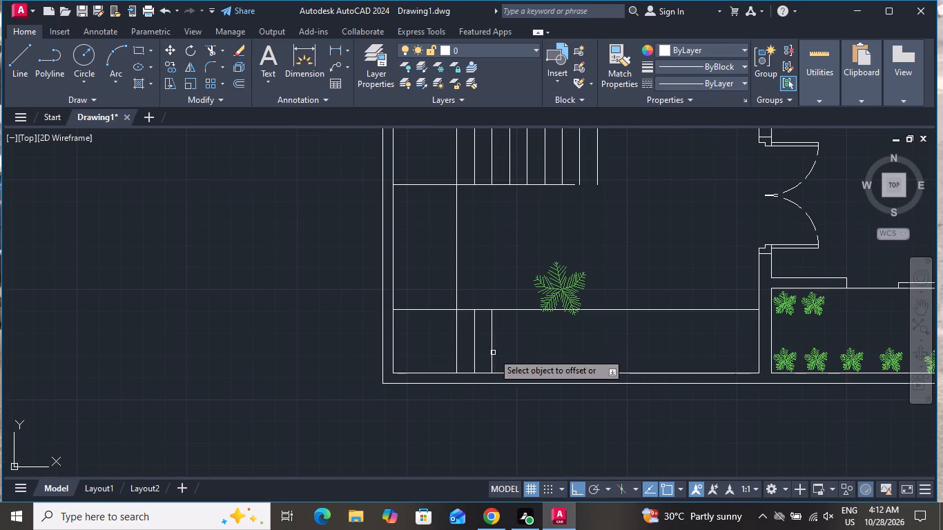
left_click(493, 353)
left_click(545, 346)
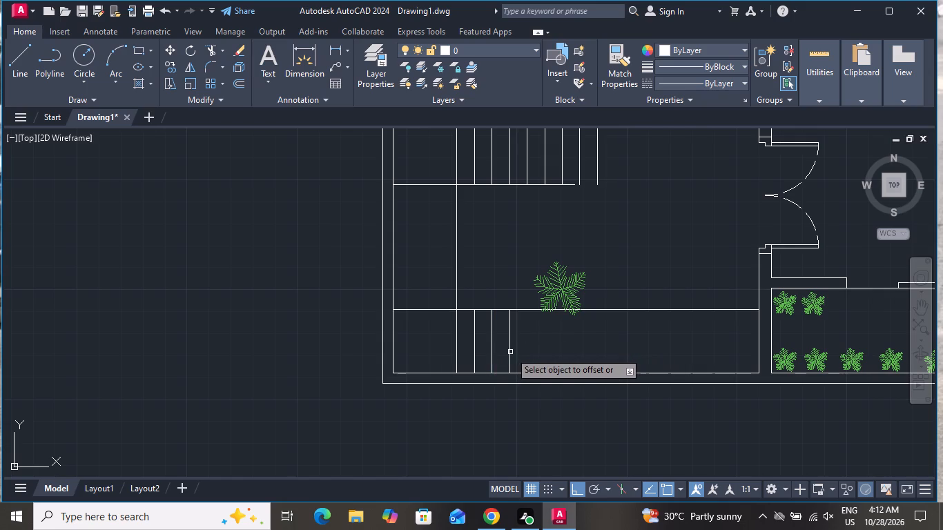
left_click(510, 351)
left_click(579, 351)
left_click(527, 348)
left_click(567, 349)
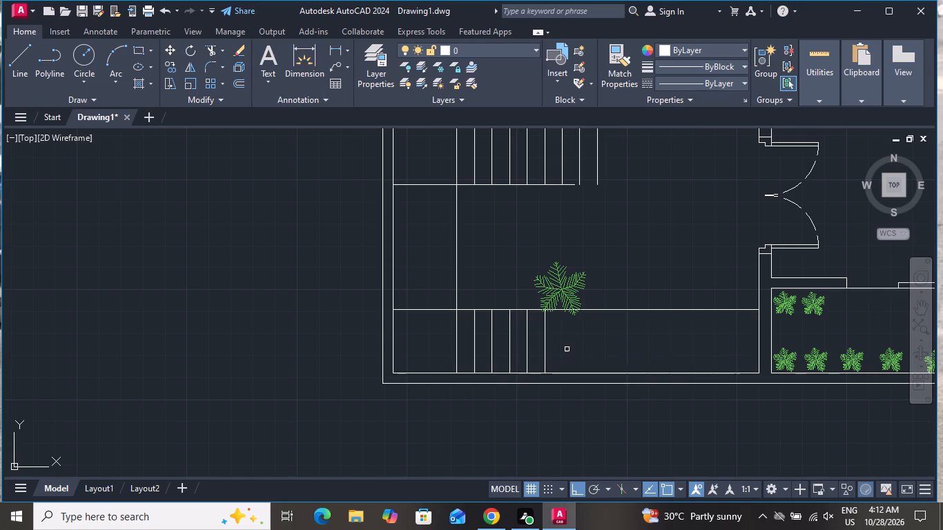
left_click(545, 347)
left_click(601, 343)
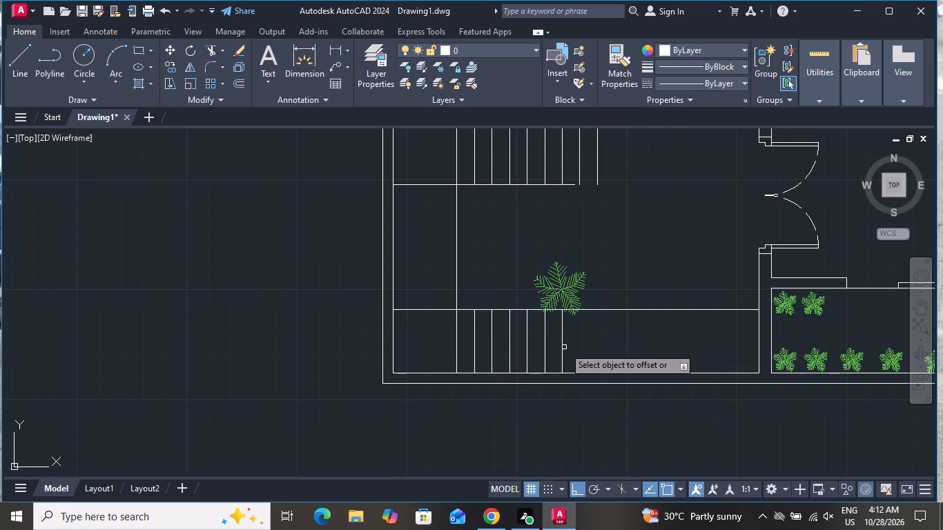
left_click(561, 349)
left_click(670, 324)
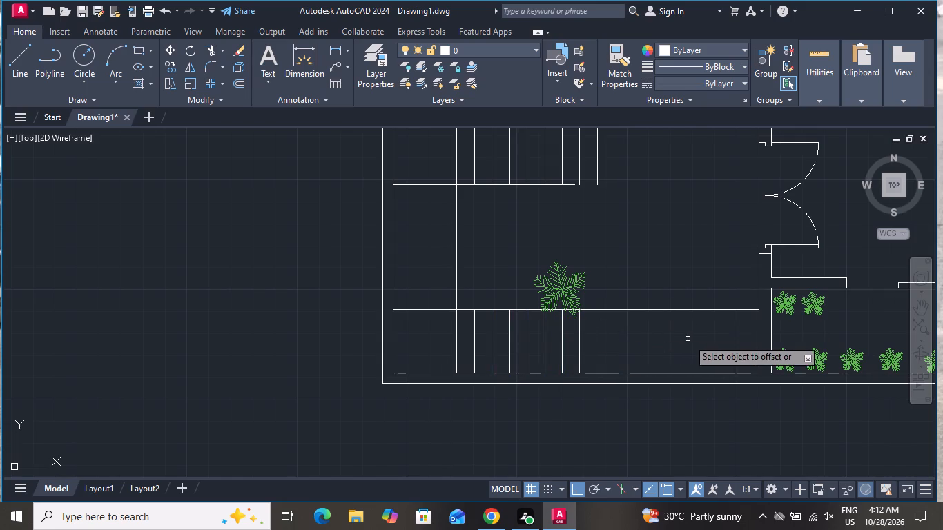
Offset the upper flight's lower horizontal line downward by 10" repeatedly, adding six treads along the left wall.
scroll(585, 365, "down", 1)
right_click(588, 288)
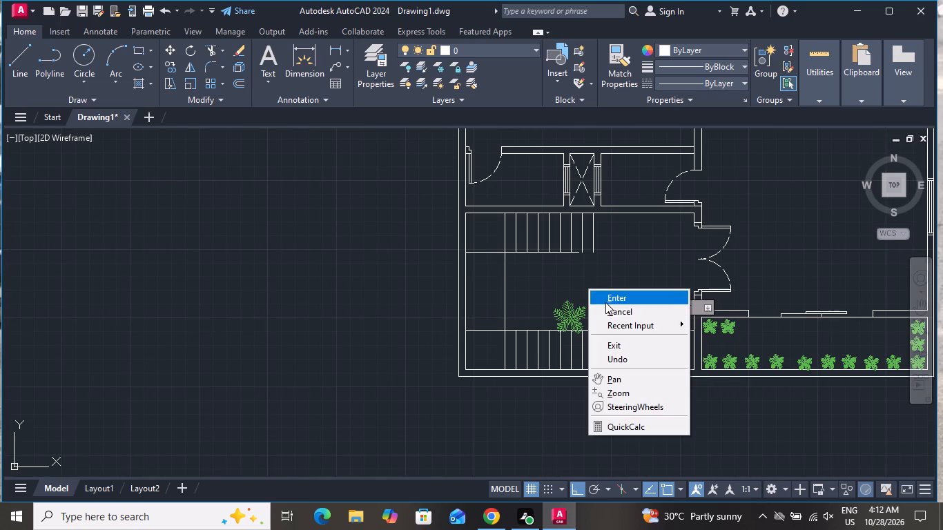
left_click(596, 279)
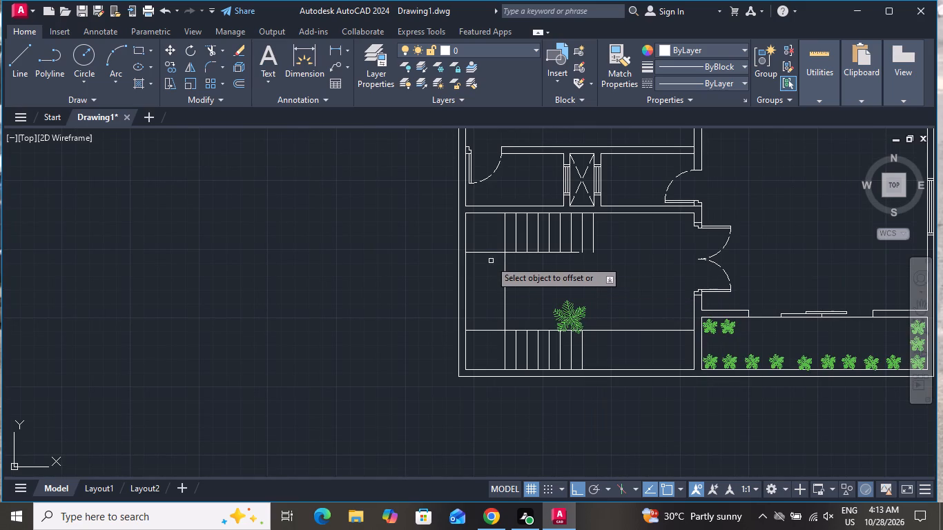
left_click(483, 251)
left_click(488, 278)
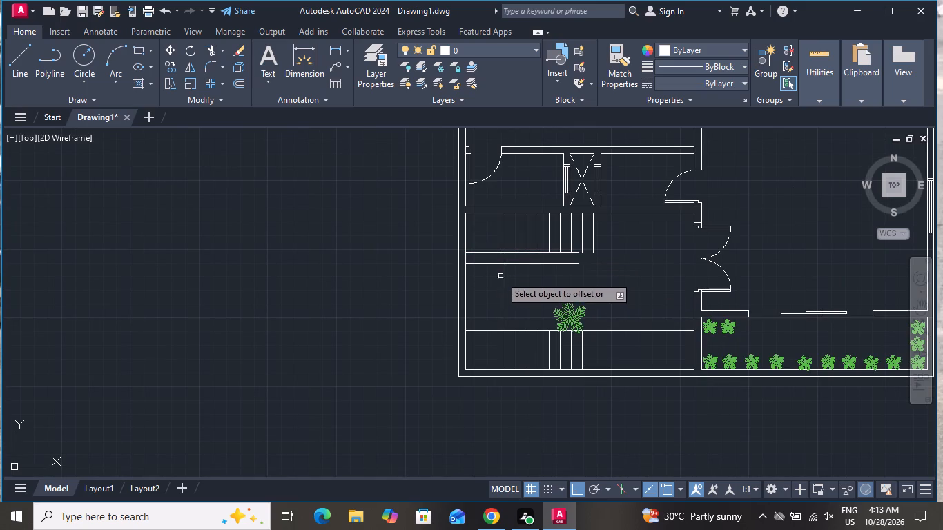
left_click(492, 263)
left_click(496, 277)
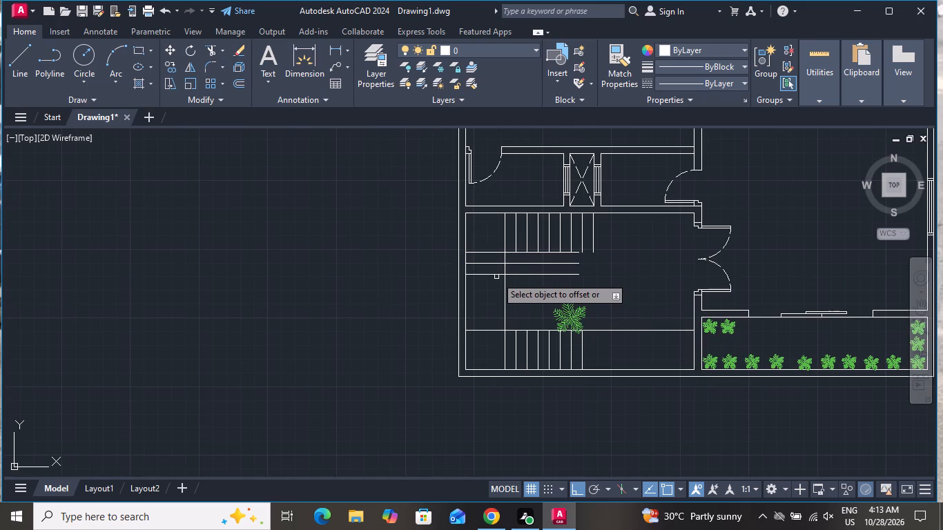
left_click(498, 270)
left_click(498, 288)
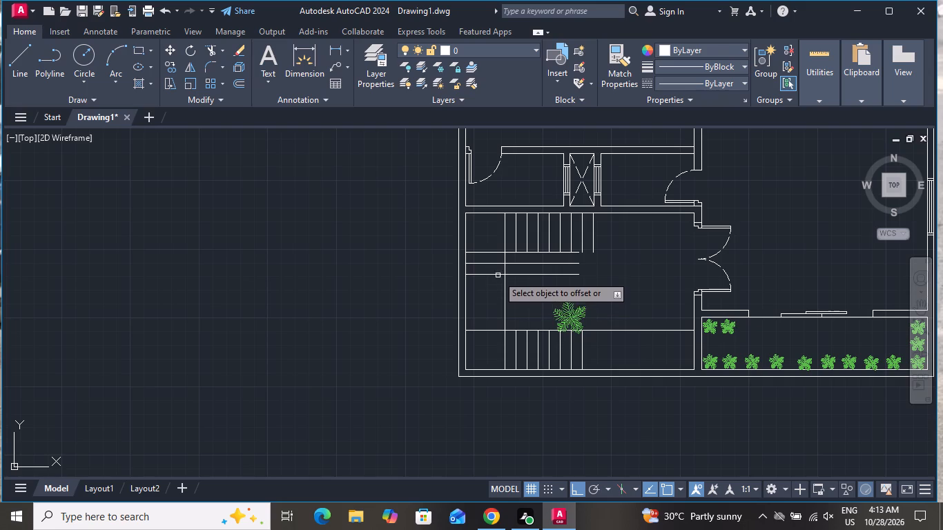
left_click(498, 275)
left_click(500, 313)
left_click(493, 284)
left_click(503, 314)
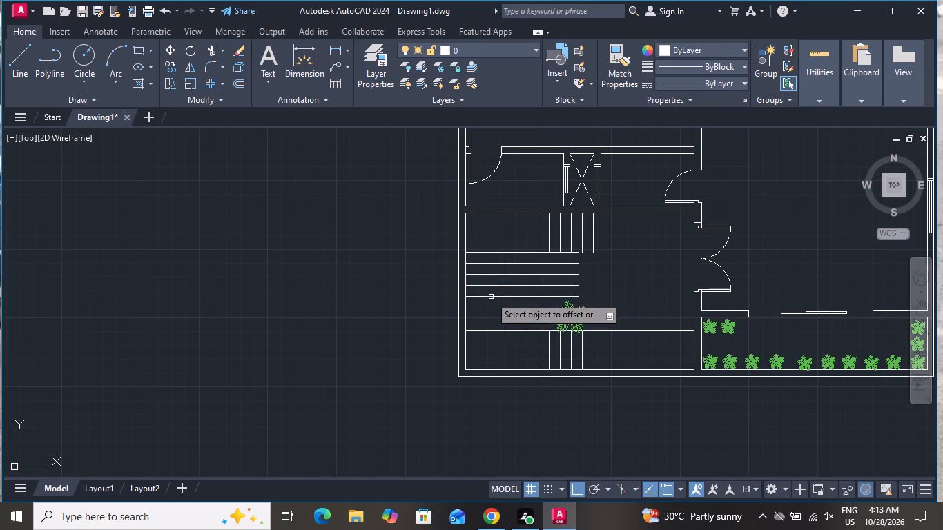
left_click(490, 295)
left_click(492, 322)
left_click(492, 307)
left_click(495, 320)
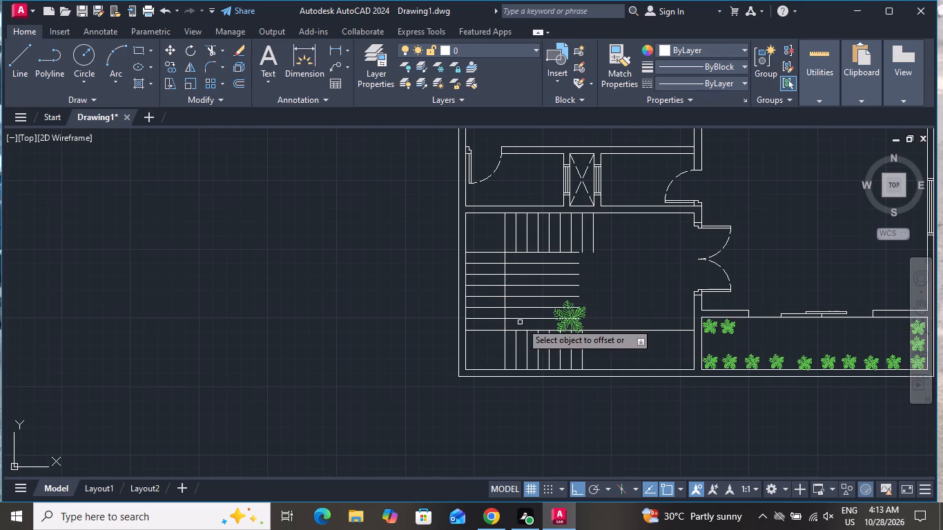
right_click(614, 288)
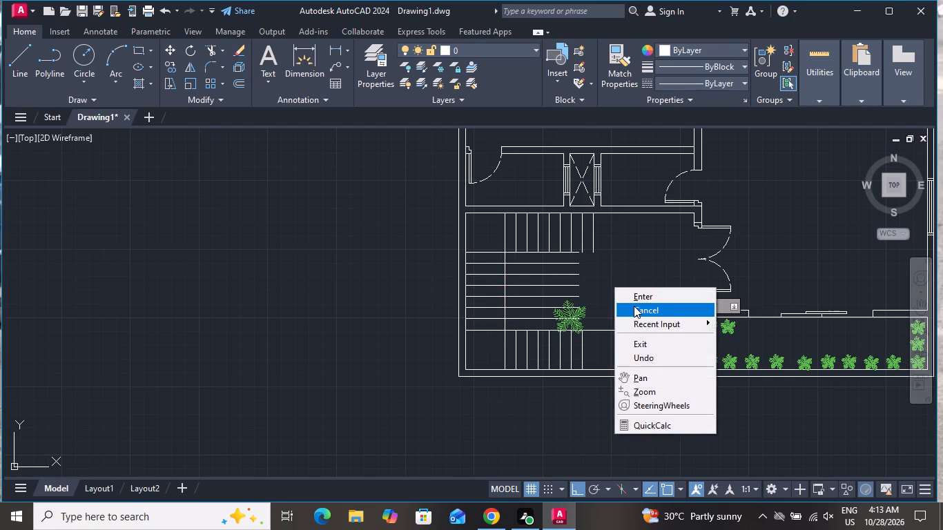
left_click(634, 306)
Trim the six new horizontal tread lines where they run right of the left flight's inner vertical edge.
left_click(213, 48)
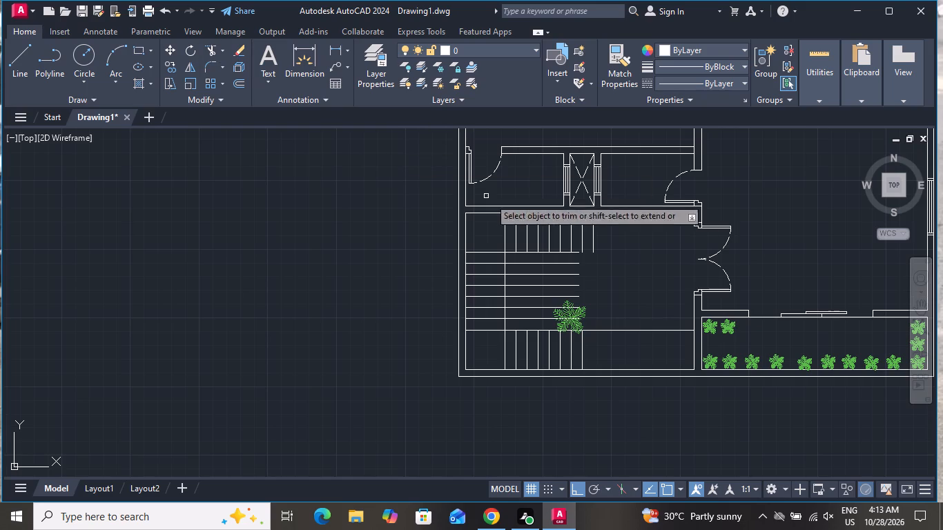
scroll(527, 292, "up", 1)
left_click(536, 340)
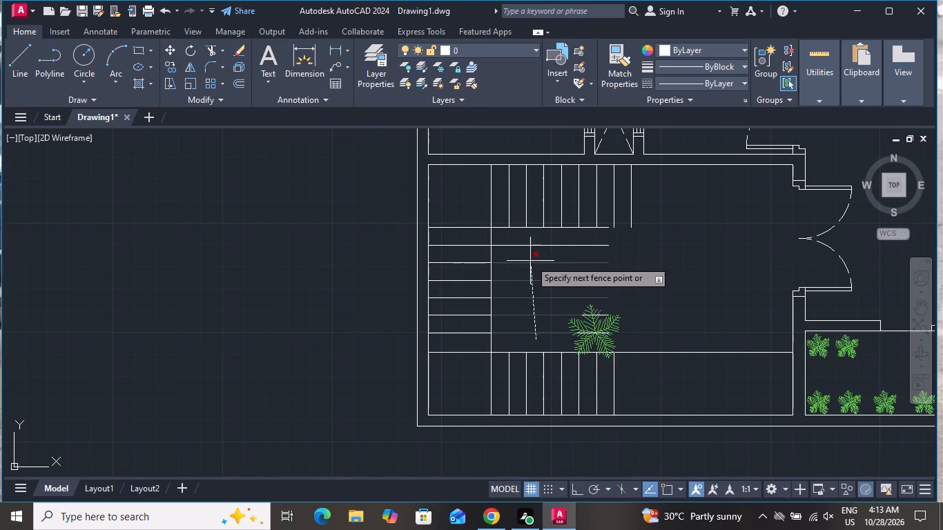
left_click(530, 240)
right_click(579, 266)
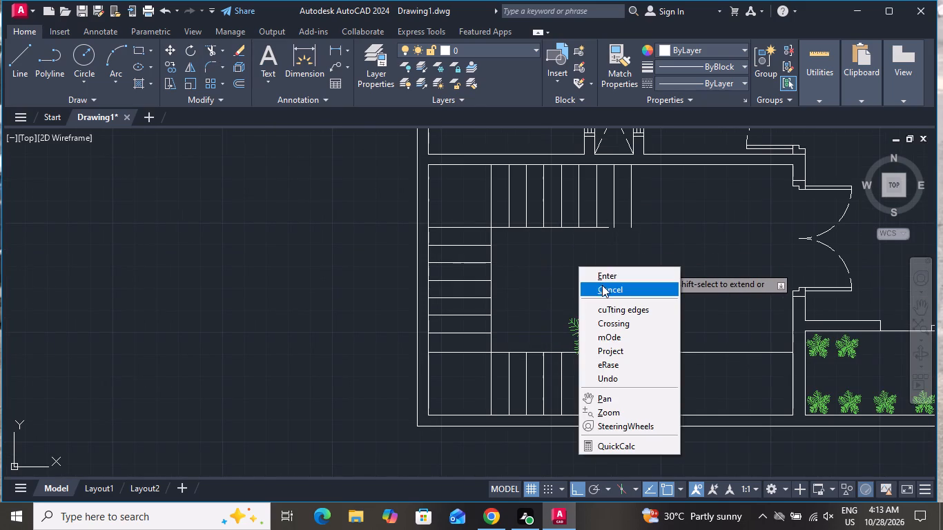
left_click(603, 285)
Extend the upper flight's lower edge line rightward to the last vertical tread line.
type("EX")
key("space")
key("space")
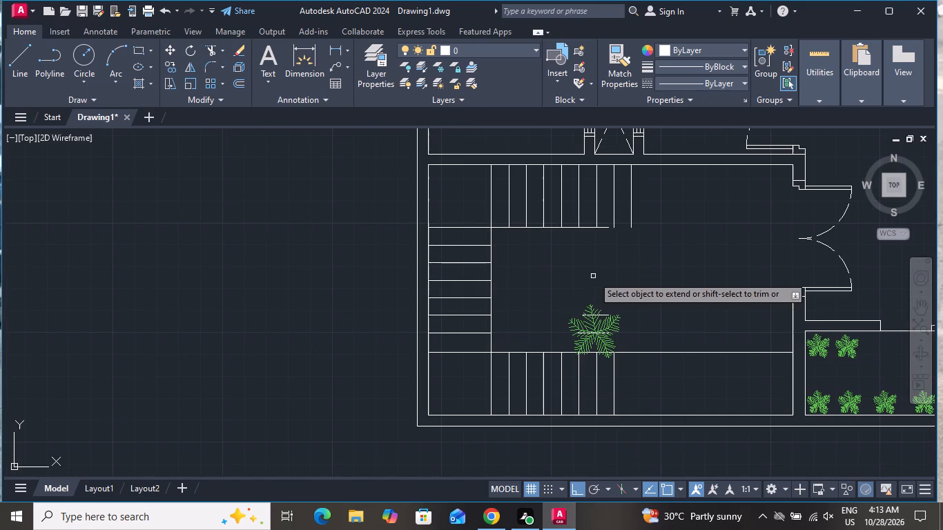
scroll(629, 251, "up", 2)
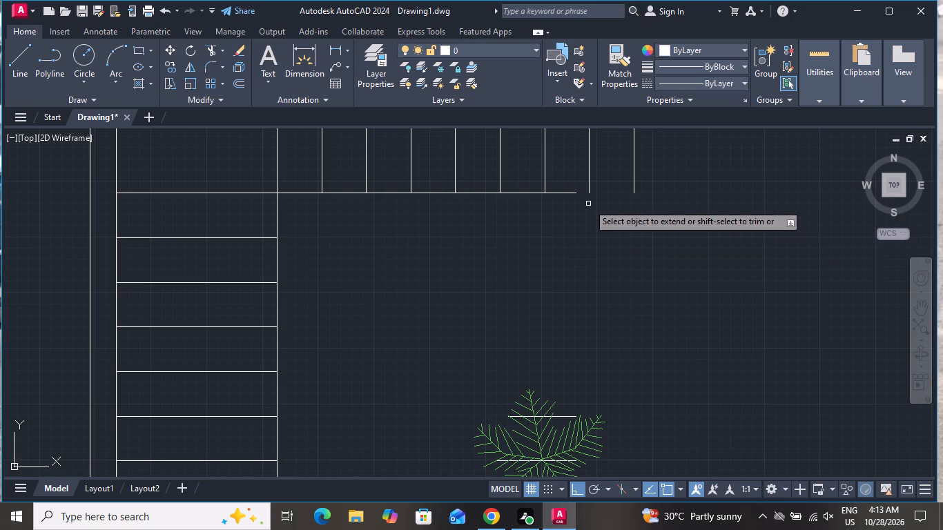
left_click(567, 179)
left_click(550, 224)
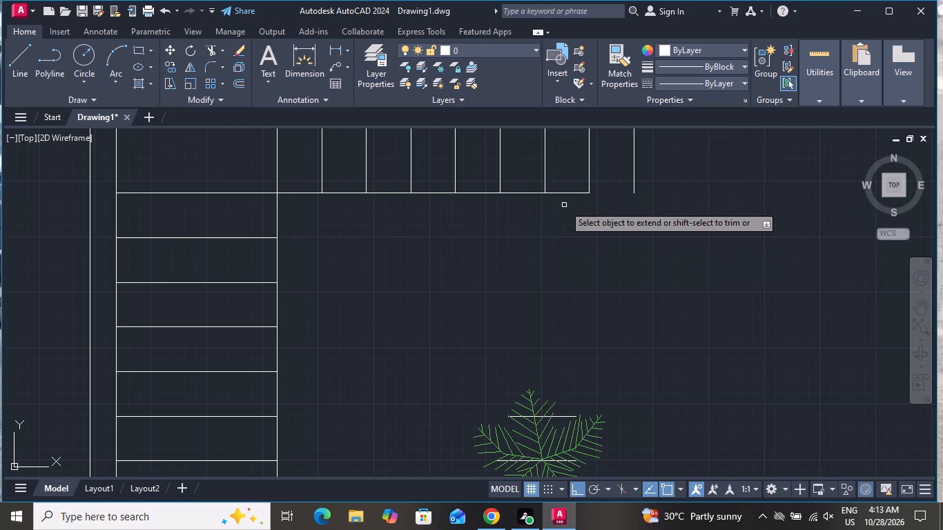
left_click(575, 179)
left_click(574, 219)
right_click(578, 233)
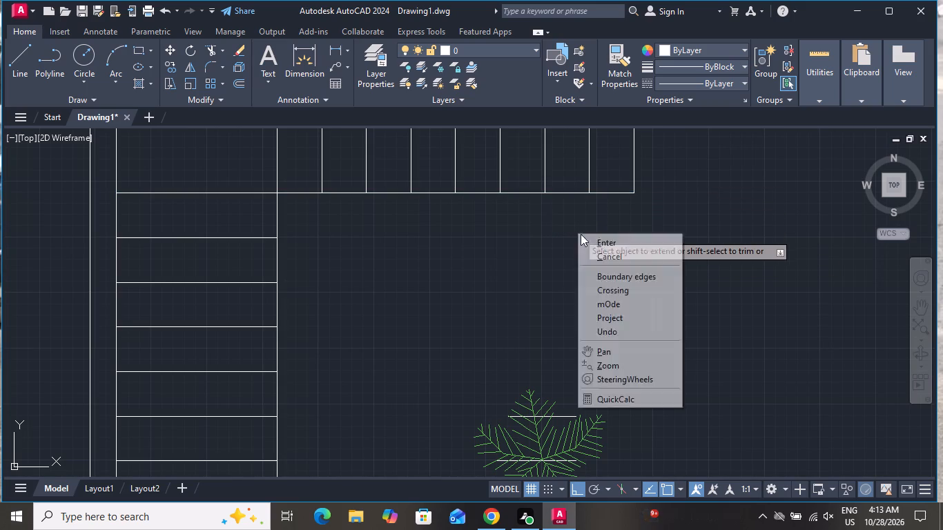
left_click(614, 256)
Measure the left flight's inner edge between the upper and lower flights with a linear dimension, without placing it.
scroll(610, 266, "down", 2)
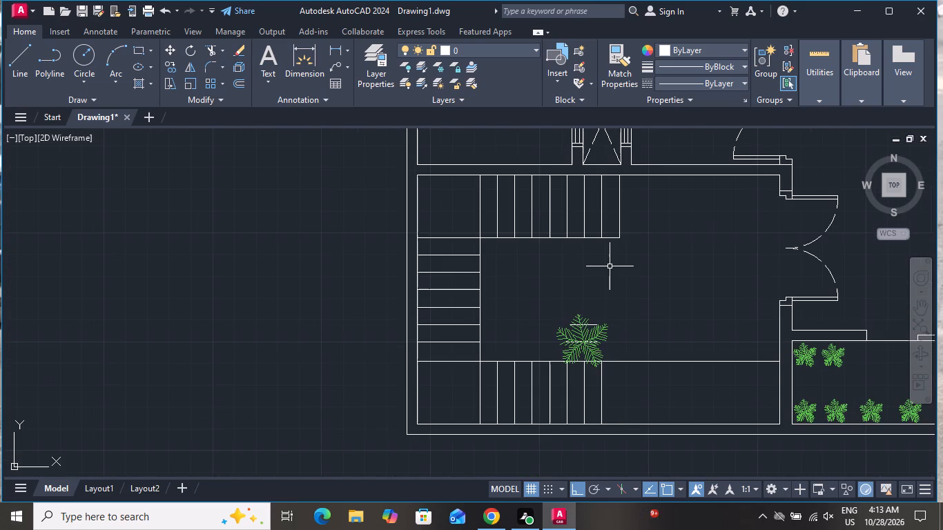
scroll(610, 266, "down", 1)
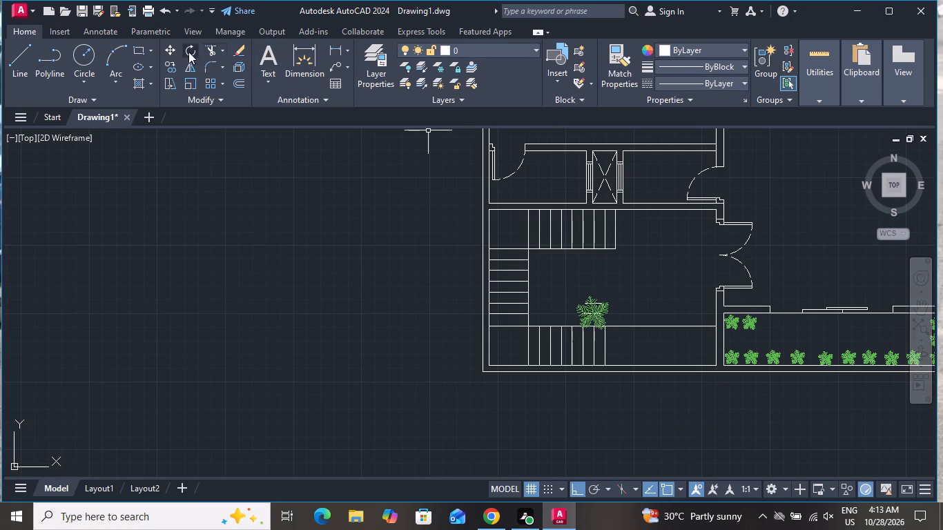
left_click(336, 46)
scroll(532, 254, "up", 2)
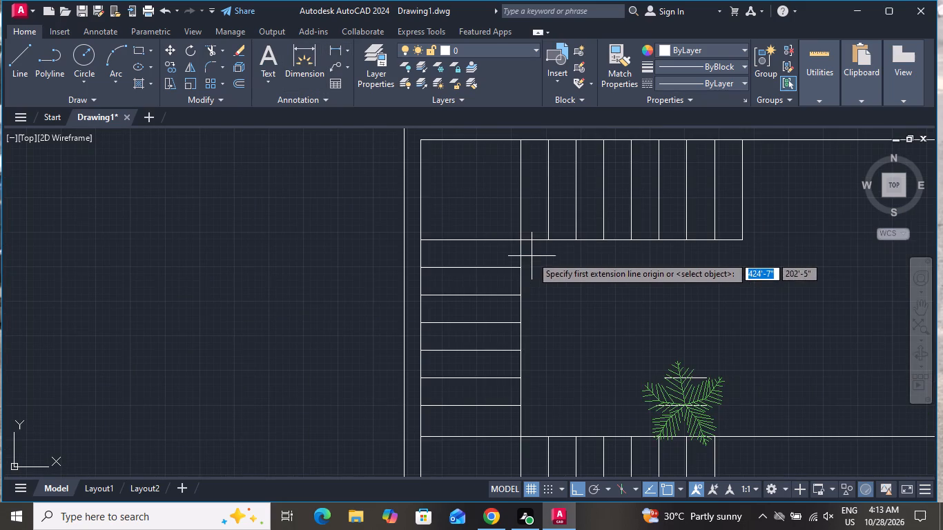
left_click(517, 240)
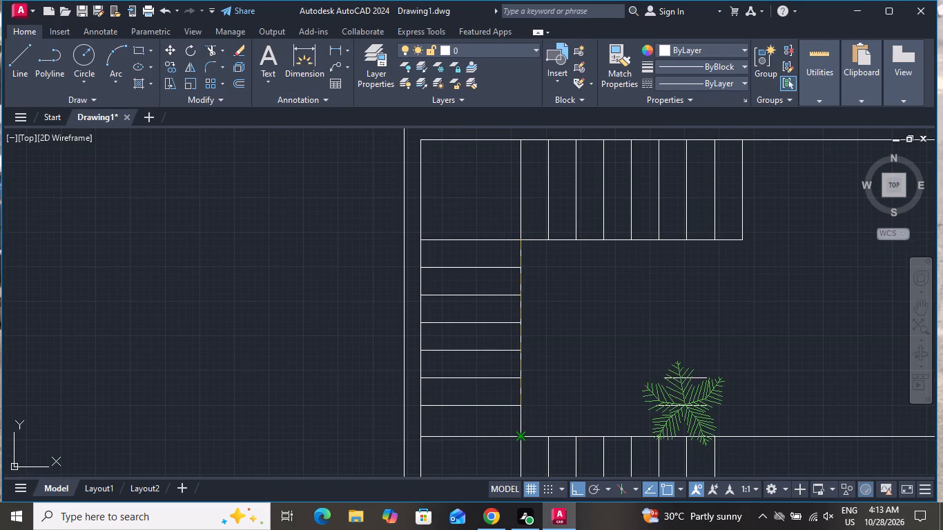
left_click(523, 440)
scroll(590, 322, "down", 3)
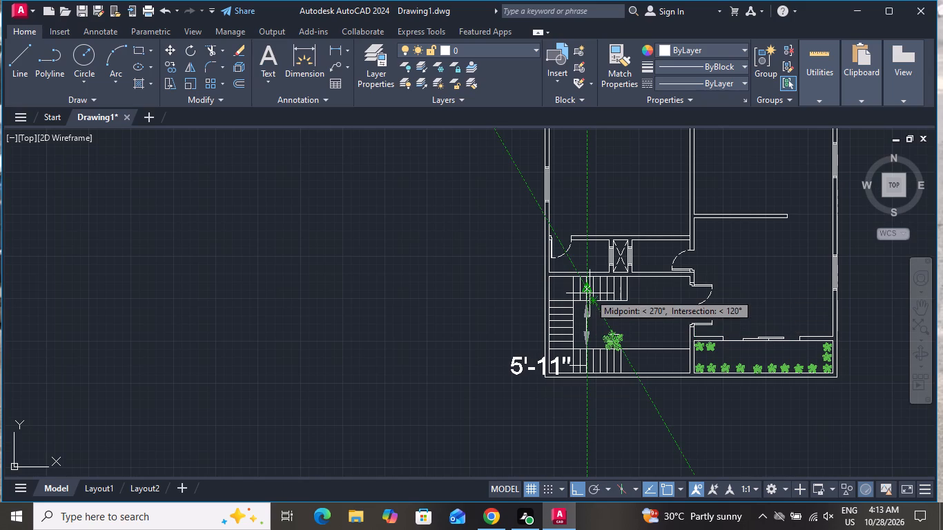
right_click(588, 291)
left_click(632, 67)
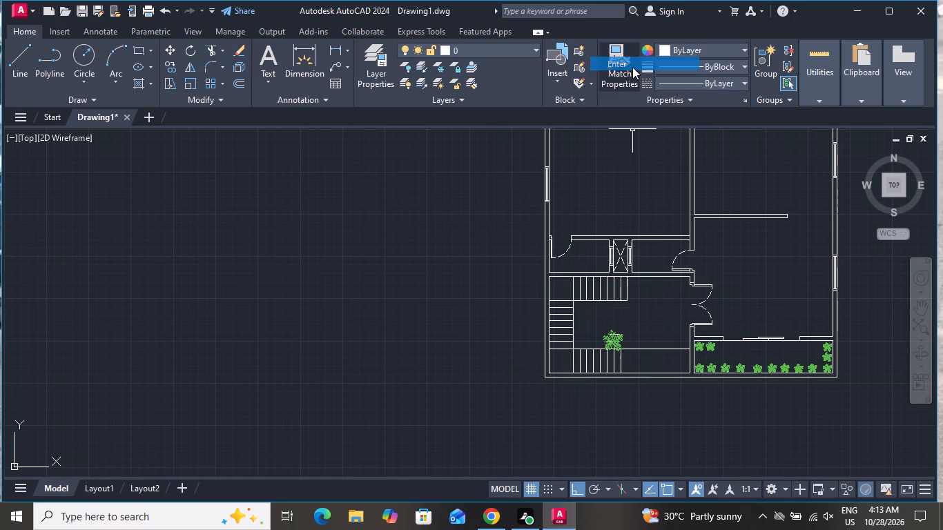
Measure the lower flight's horizontal run from the left flight's inner edge to its last tread line, without placing the dimension.
left_click(338, 50)
scroll(596, 335, "up", 1)
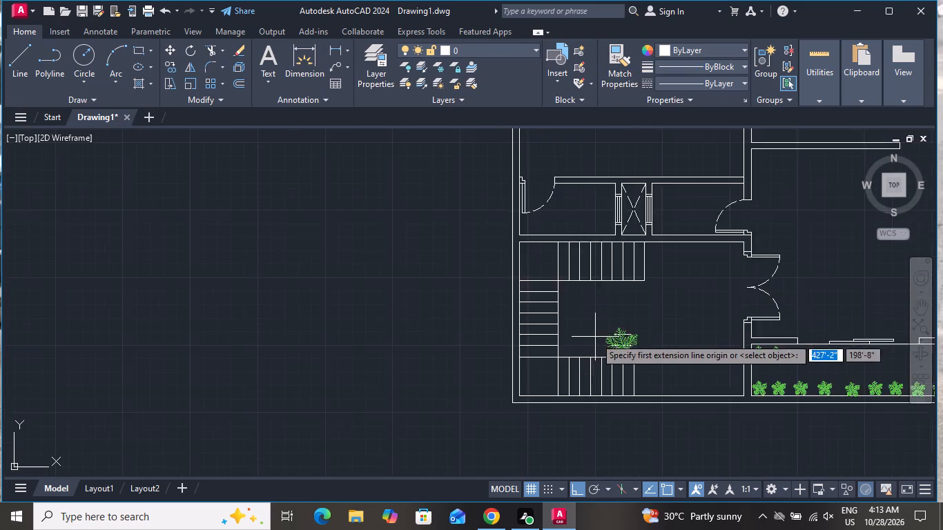
scroll(595, 337, "up", 2)
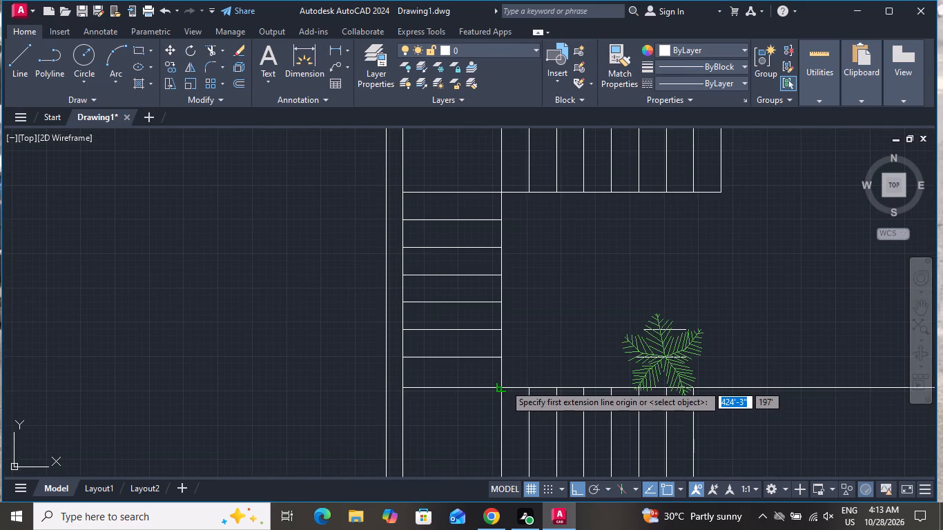
left_click(505, 383)
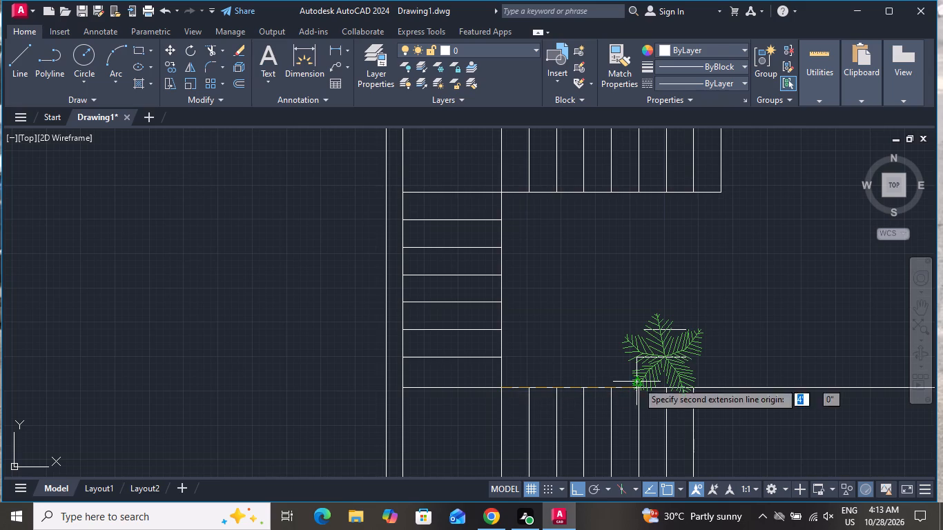
left_click(692, 389)
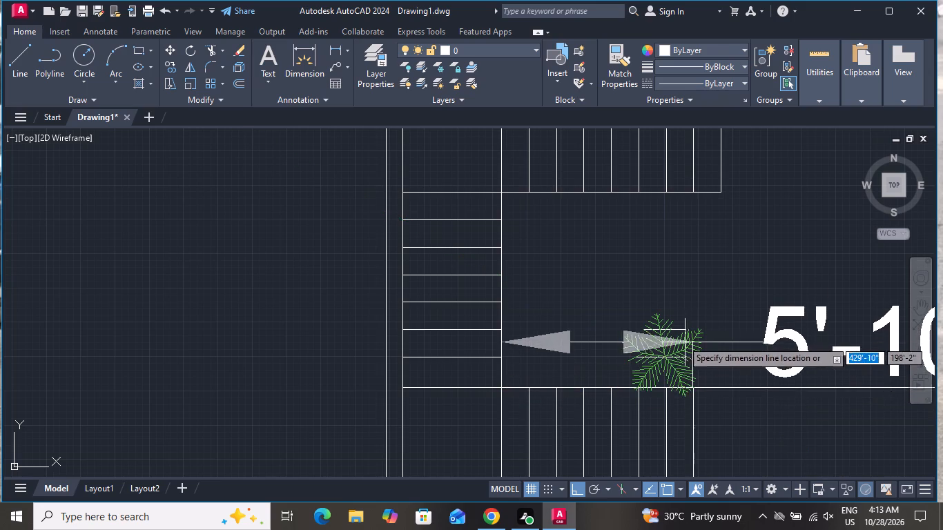
scroll(626, 311, "down", 3)
right_click(626, 311)
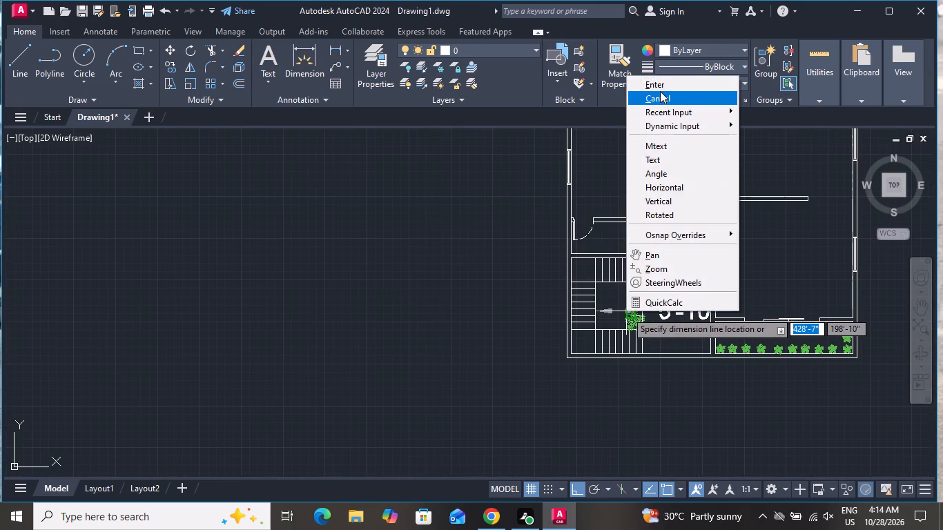
left_click(660, 91)
Select the green plant symbol in the open area between the stair flights.
left_click(643, 319)
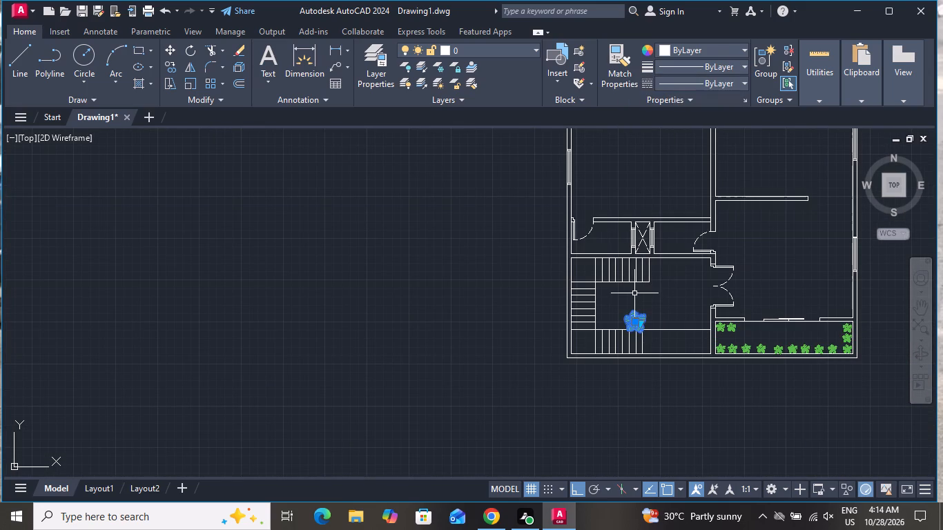
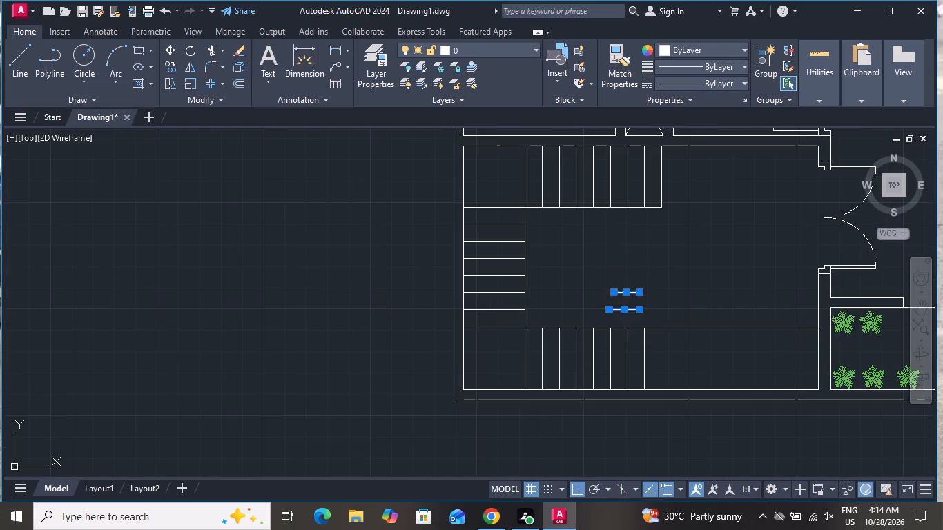
Copy the planter's upper-left plant, with Ortho off, to the corner between the upper flight's last tread line and the room's top wall.
scroll(610, 316, "down", 2)
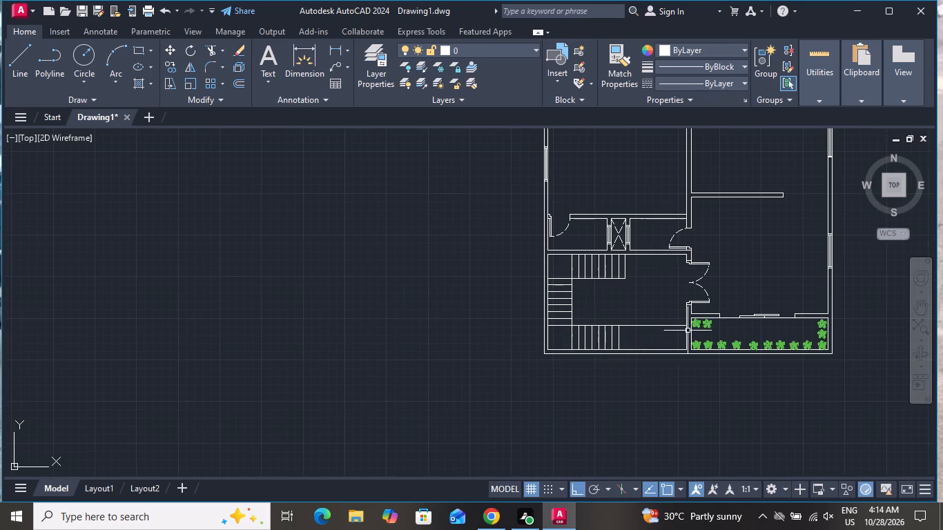
scroll(695, 319, "up", 2)
left_click(697, 323)
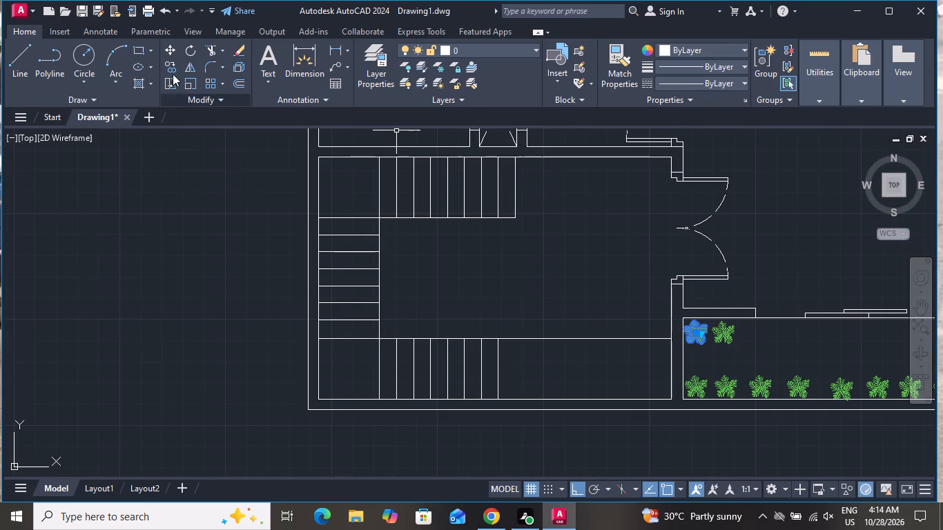
left_click(173, 68)
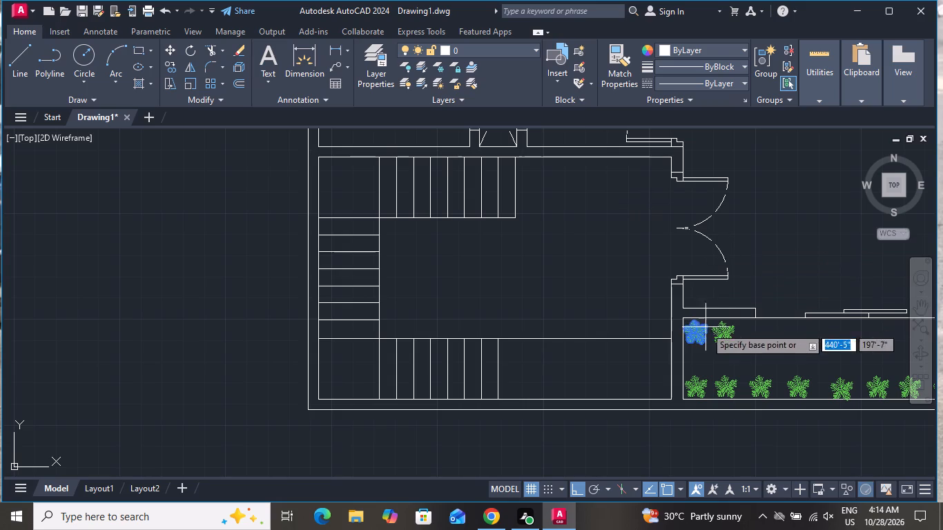
left_click(684, 330)
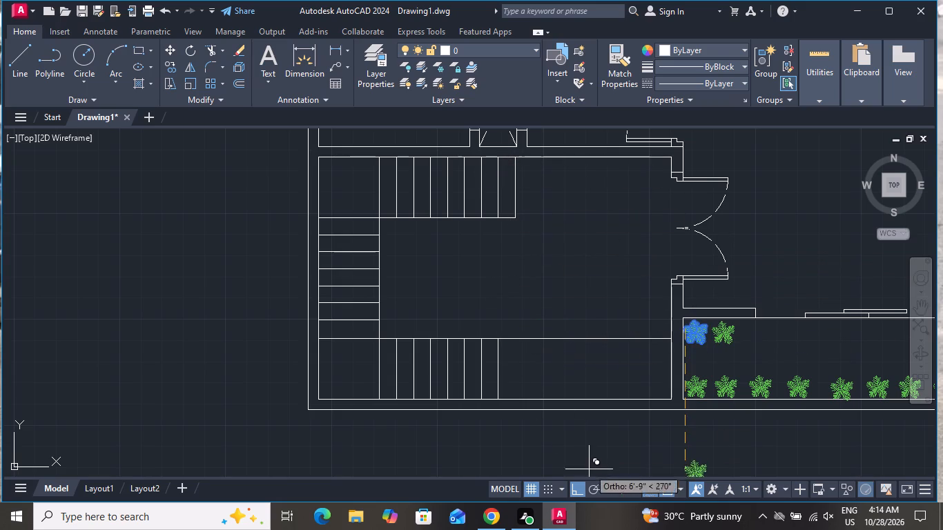
left_click(577, 482)
scroll(565, 300, "down", 1)
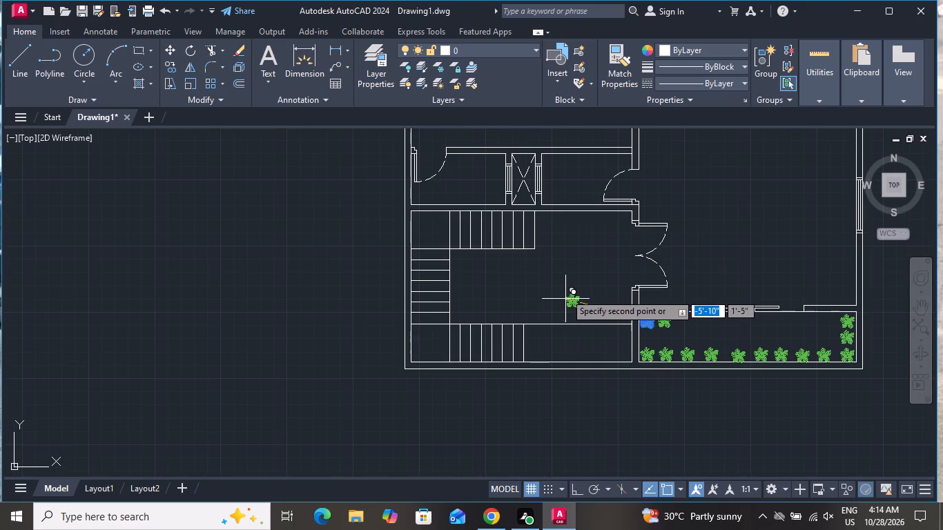
scroll(542, 225, "up", 2)
left_click(528, 201)
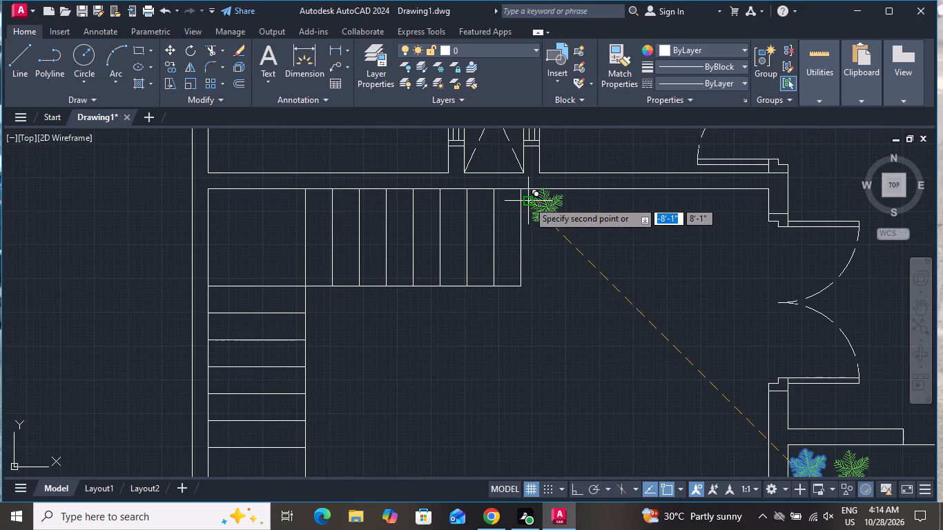
Place four more copies of the plant in a vertical row along the left flight's inner edge, between the upper and lower flights.
scroll(557, 320, "down", 2)
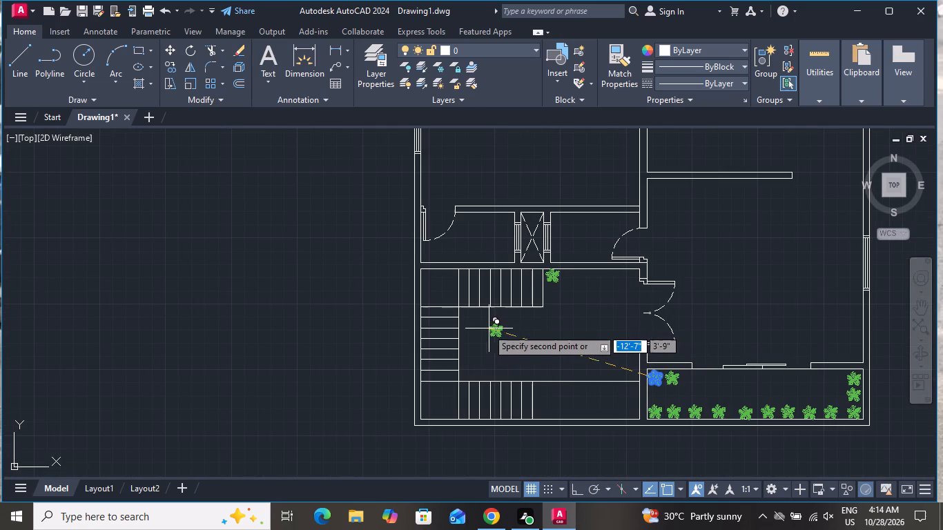
left_click(464, 317)
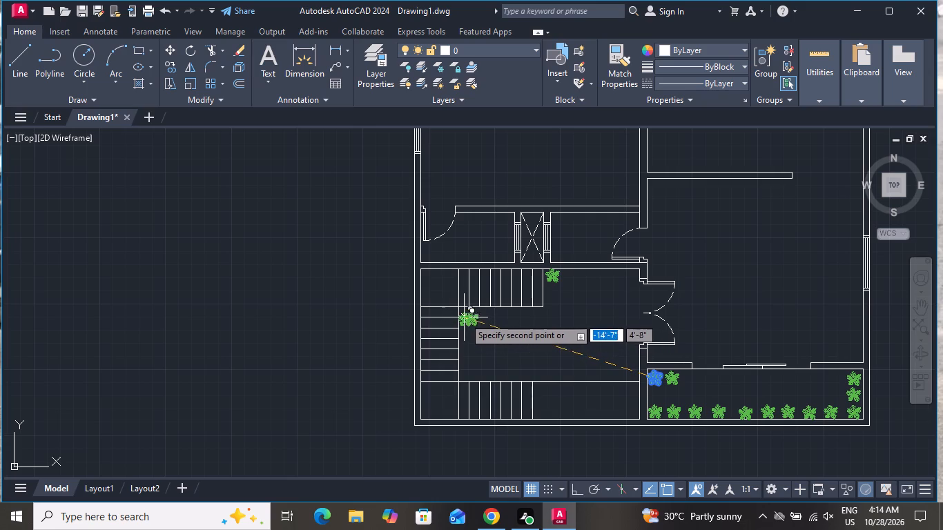
scroll(467, 343, "up", 3)
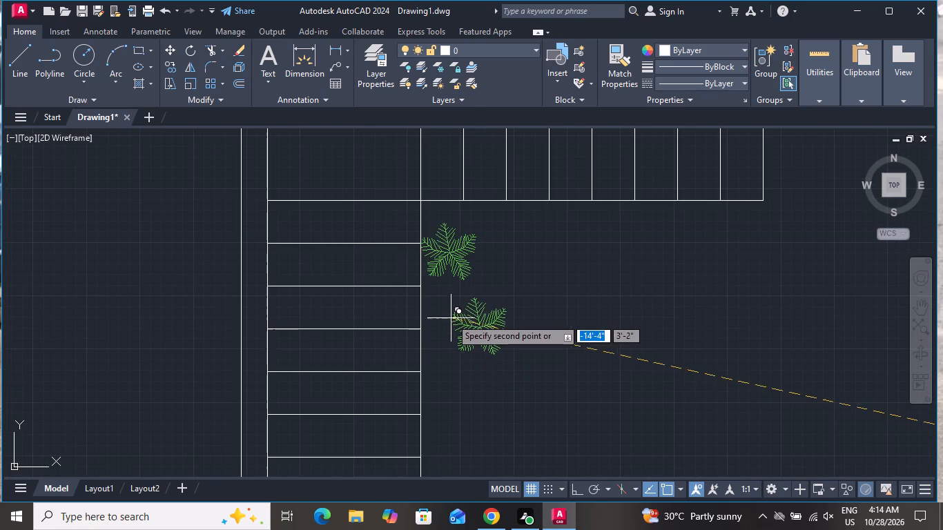
left_click(430, 312)
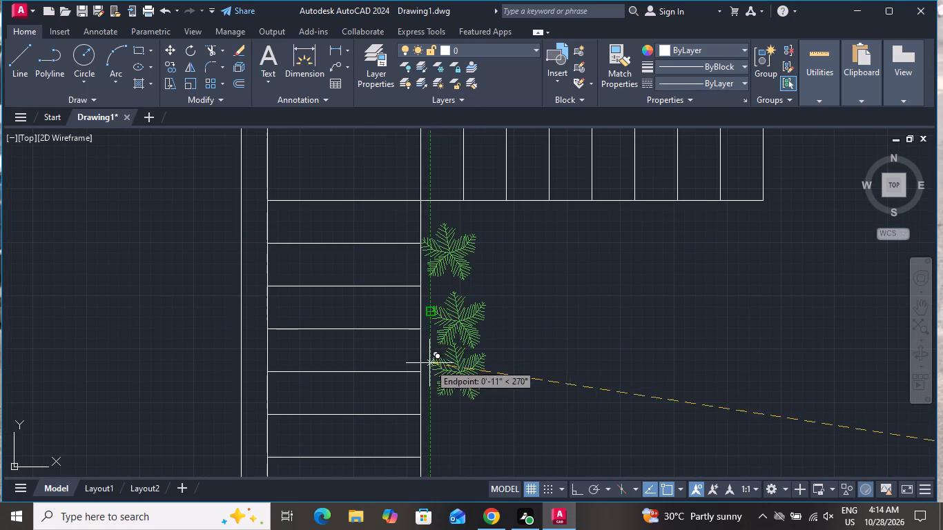
left_click(425, 391)
scroll(463, 295, "down", 2)
scroll(443, 348, "up", 2)
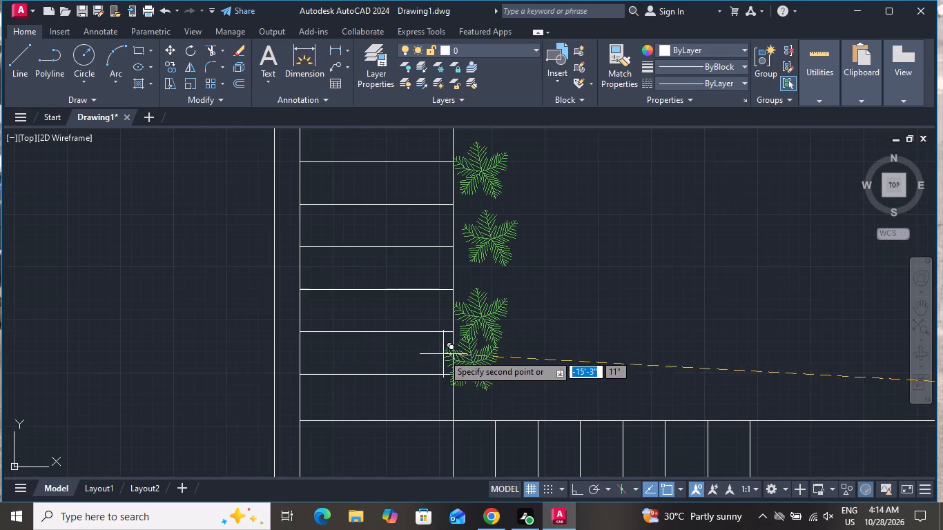
left_click(460, 380)
right_click(463, 377)
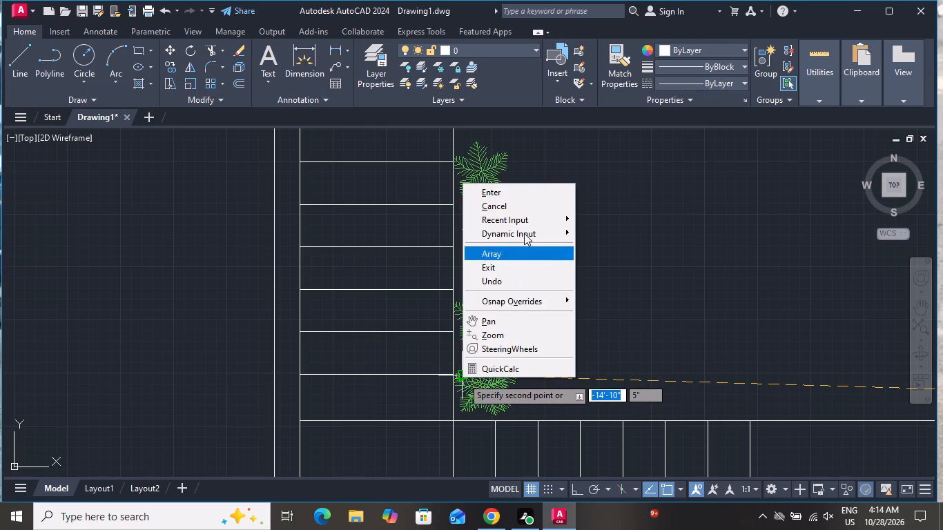
left_click(522, 213)
Move the second plant from the top beside the left flight slightly left and down, in line with the other plants.
left_click(519, 206)
left_click(501, 241)
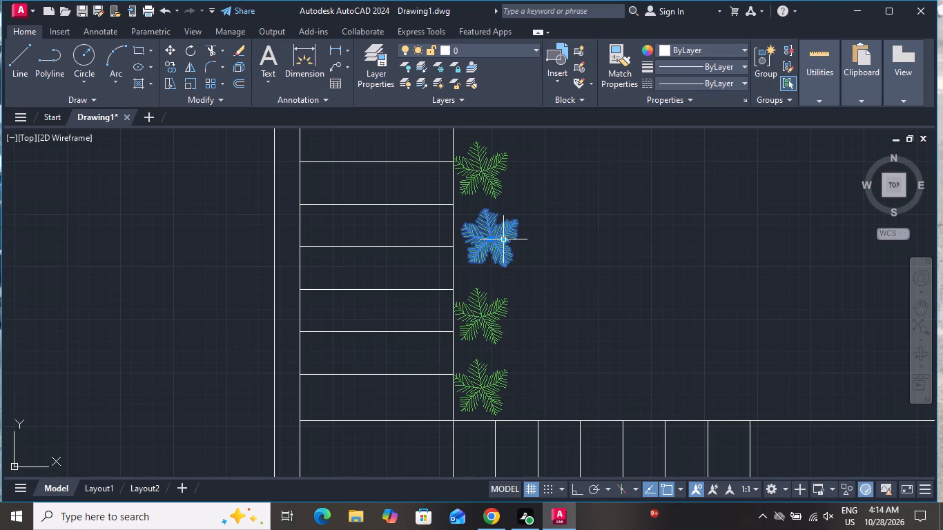
left_click(175, 48)
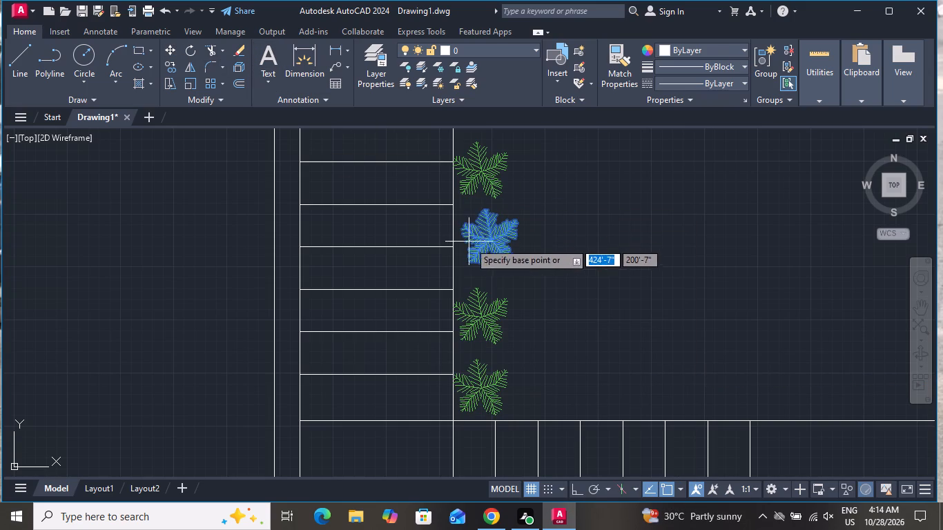
left_click(492, 231)
left_click(483, 238)
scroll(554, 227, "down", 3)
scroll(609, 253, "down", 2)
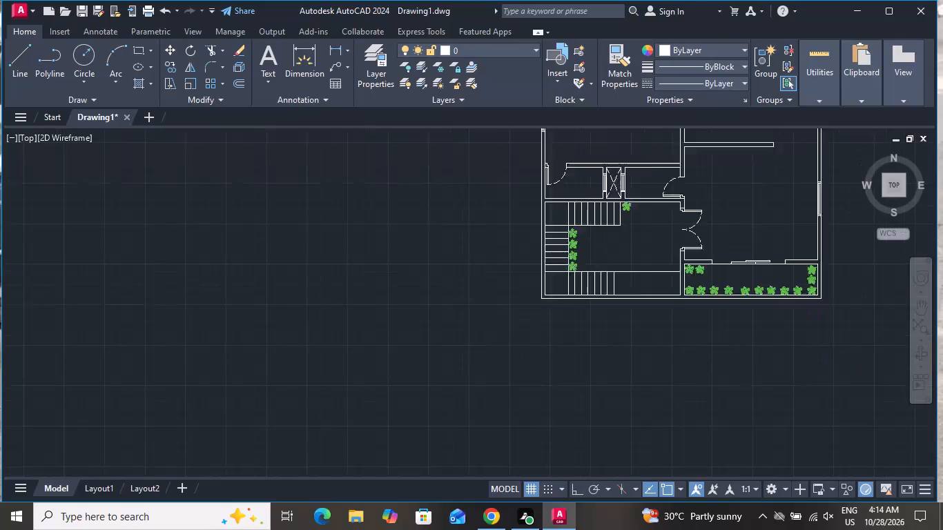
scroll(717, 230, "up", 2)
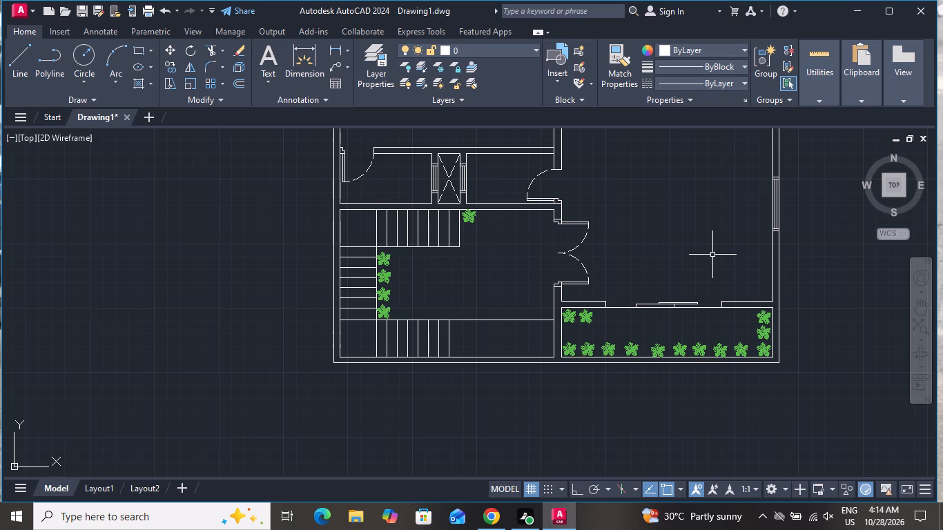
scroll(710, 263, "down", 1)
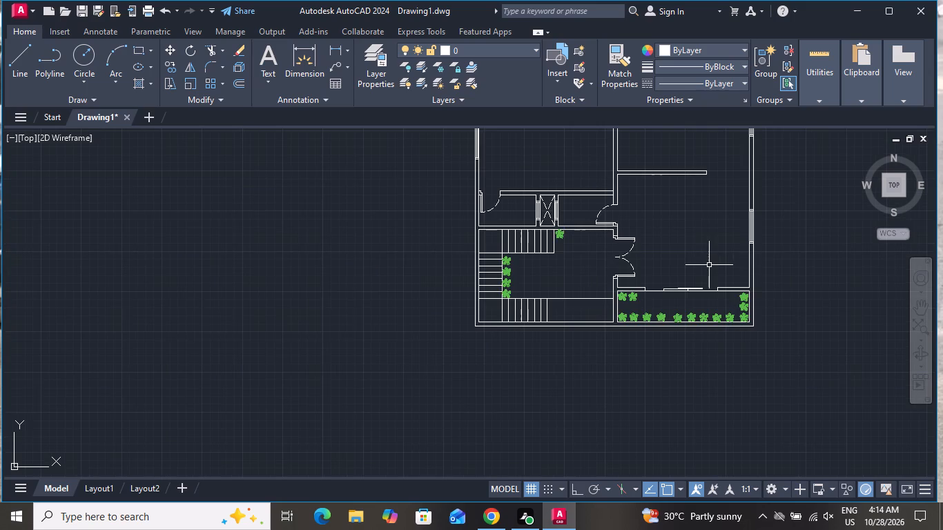
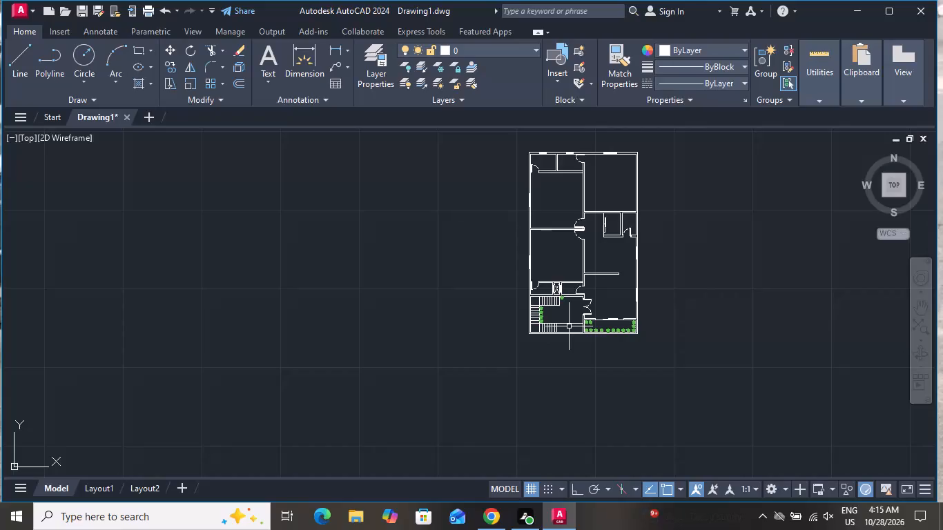
With Ortho on, line out an L-shaped counter from the central wall's right face to the short partition's free end, its lower run about 8'-9" long.
left_click(14, 64)
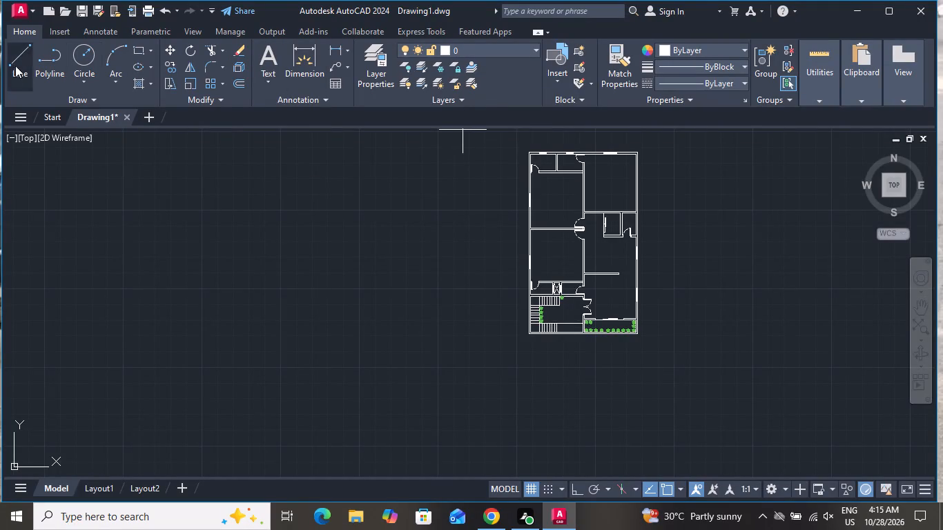
scroll(588, 259, "up", 3)
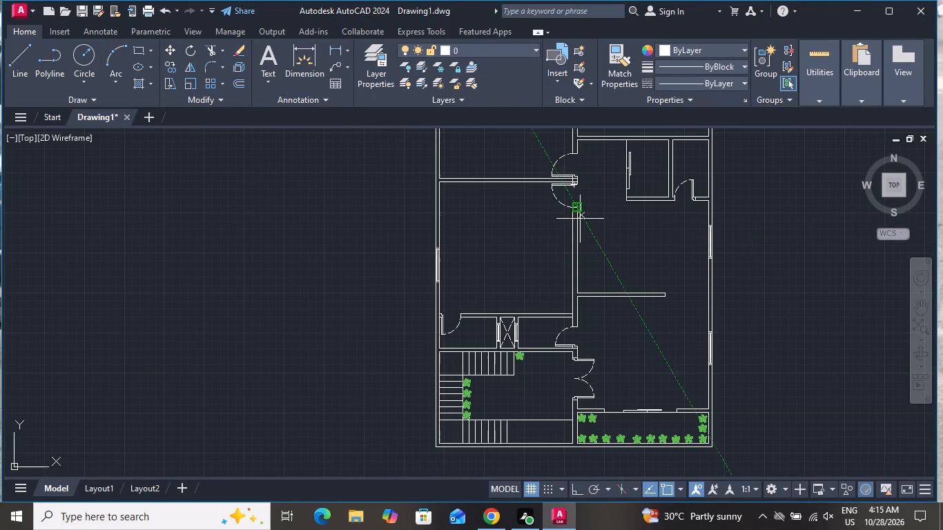
left_click(578, 236)
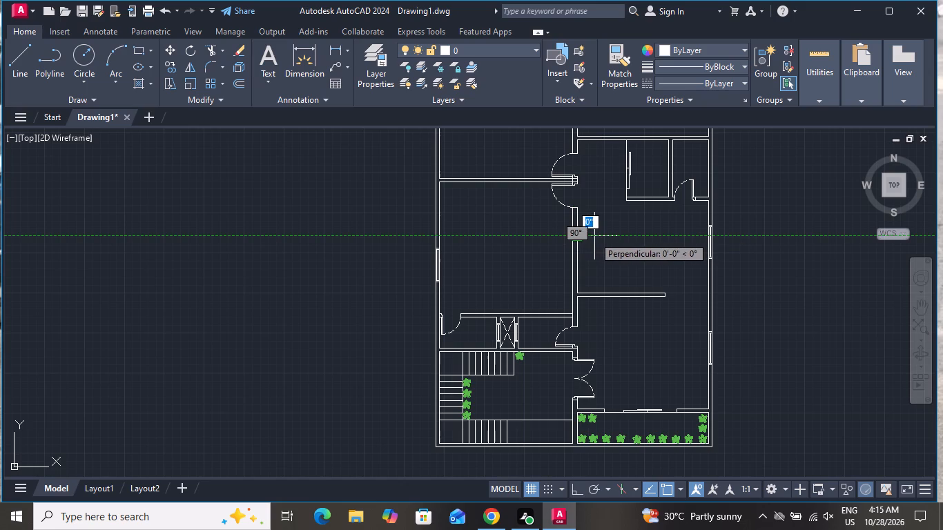
left_click(600, 237)
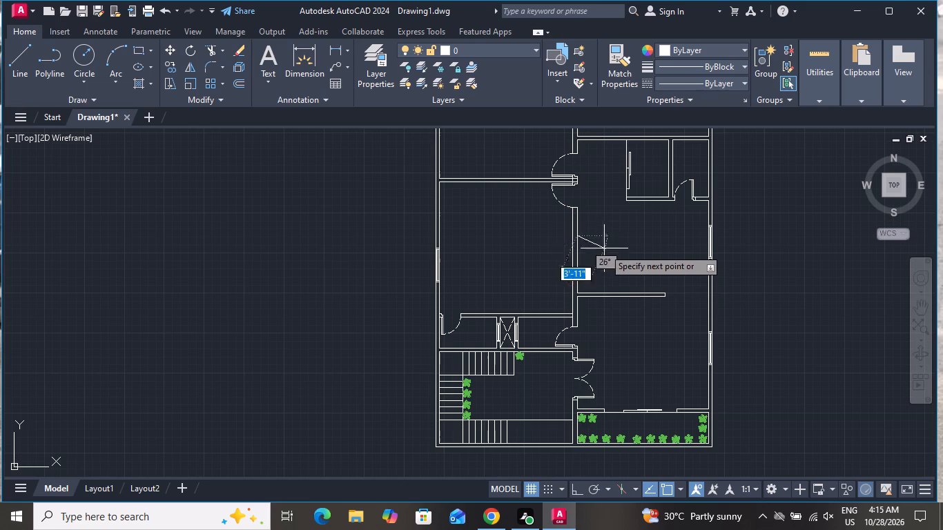
left_click(572, 489)
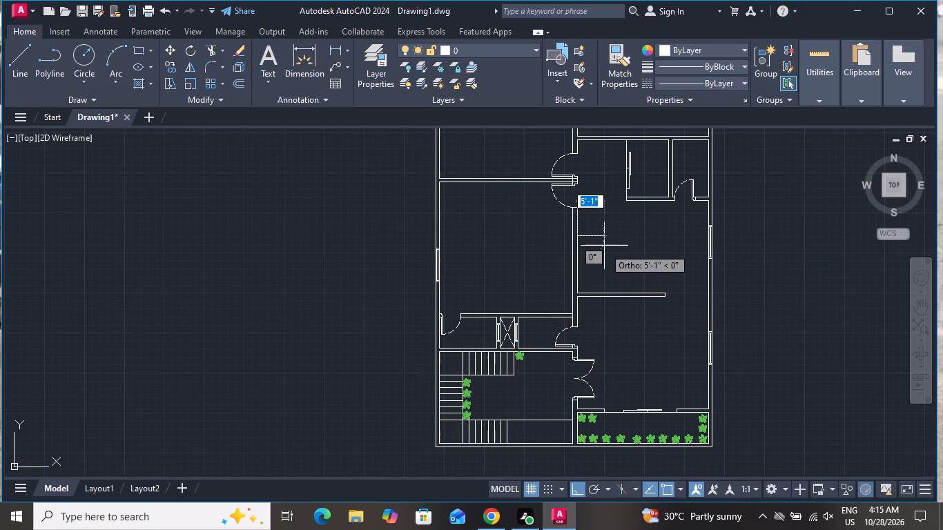
scroll(596, 240, "up", 3)
left_click(596, 240)
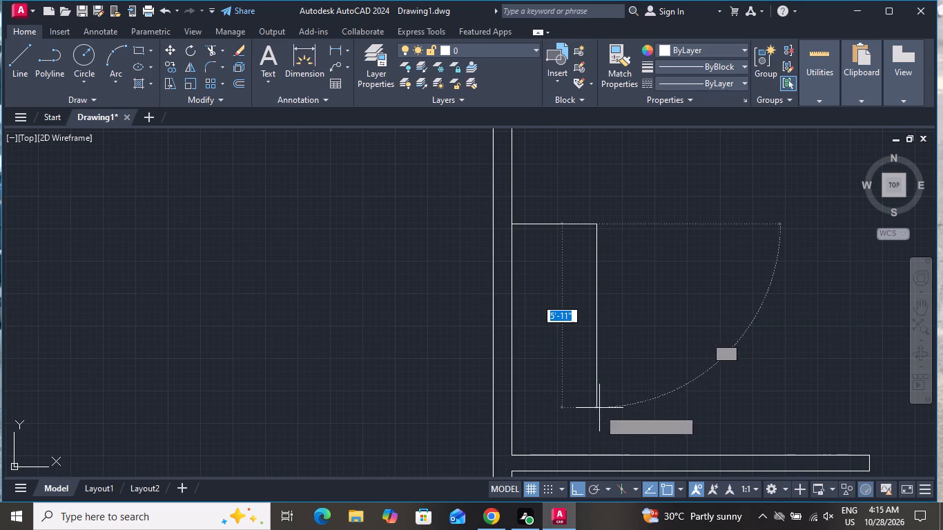
left_click(596, 392)
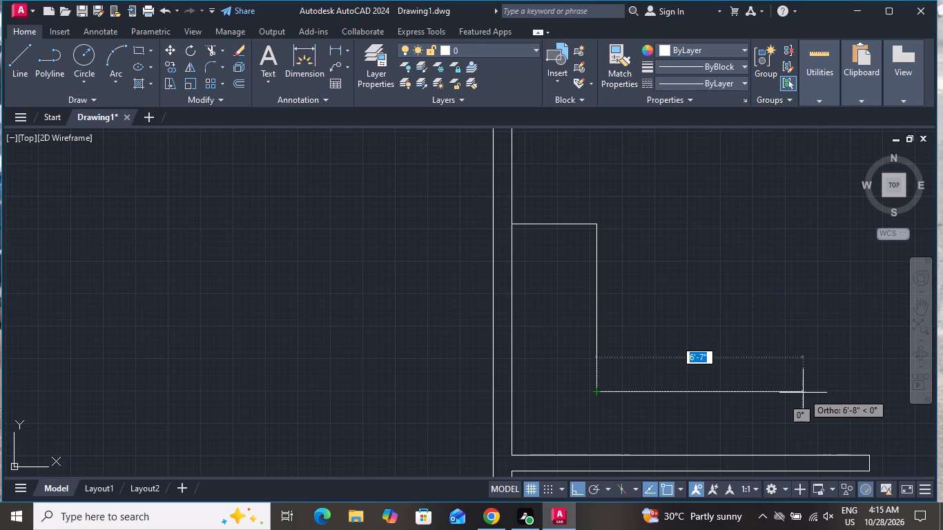
scroll(828, 379, "down", 2)
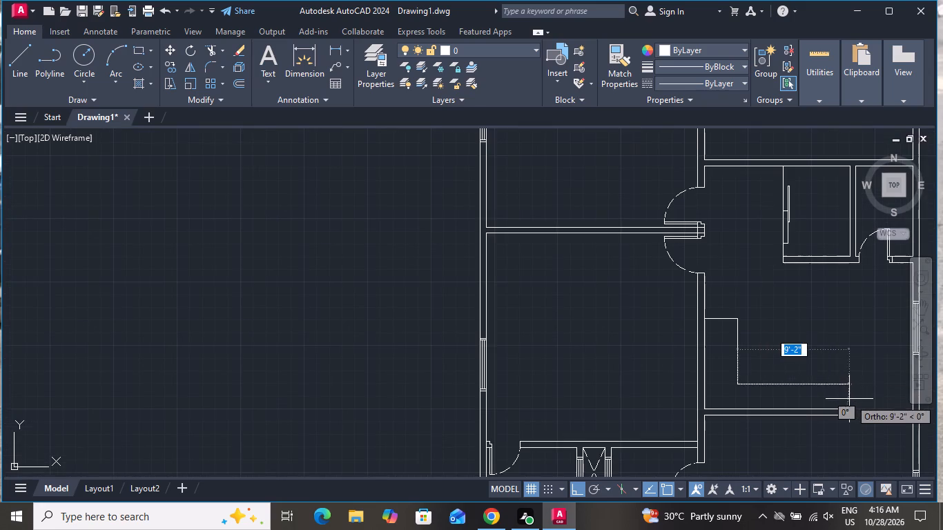
scroll(850, 401, "up", 1)
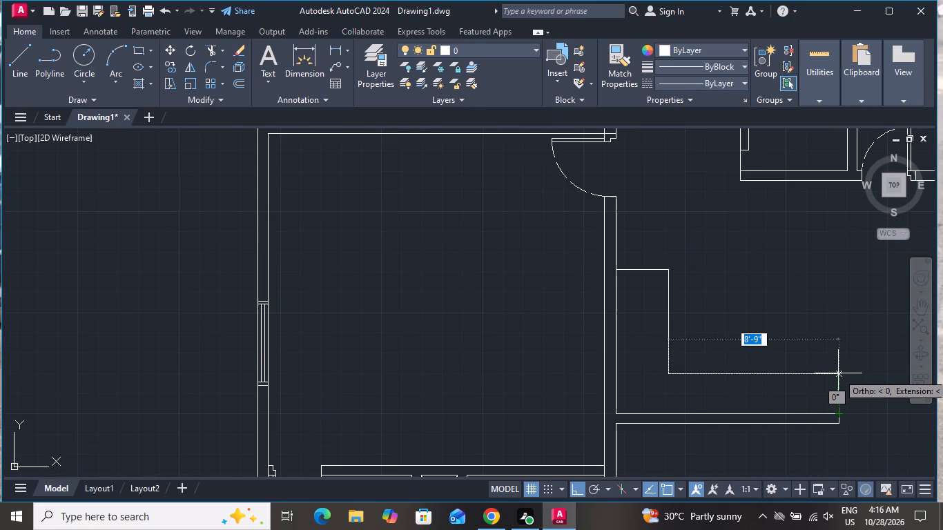
left_click(839, 373)
left_click(837, 409)
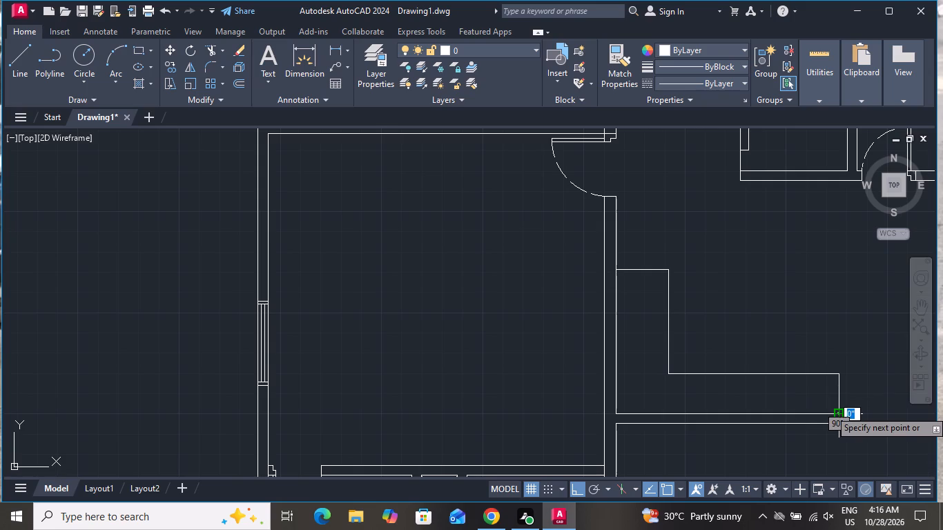
right_click(837, 410)
left_click(870, 266)
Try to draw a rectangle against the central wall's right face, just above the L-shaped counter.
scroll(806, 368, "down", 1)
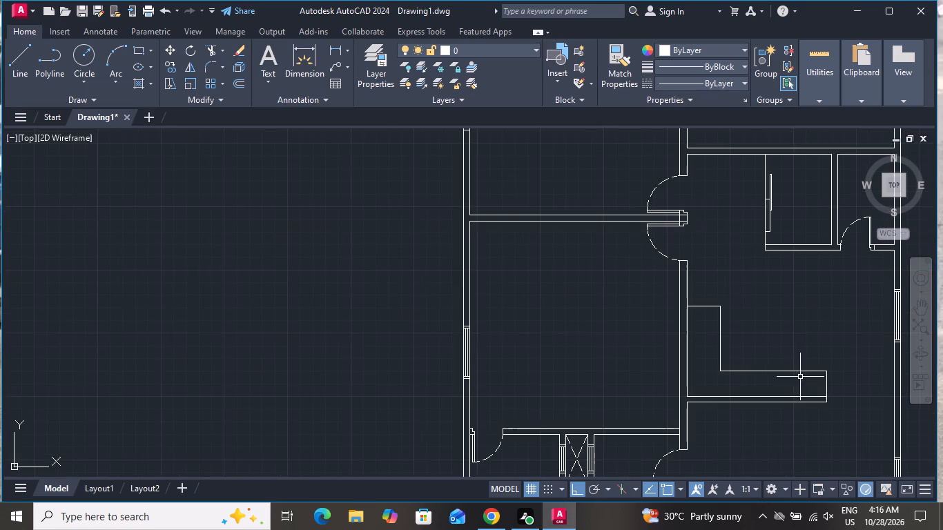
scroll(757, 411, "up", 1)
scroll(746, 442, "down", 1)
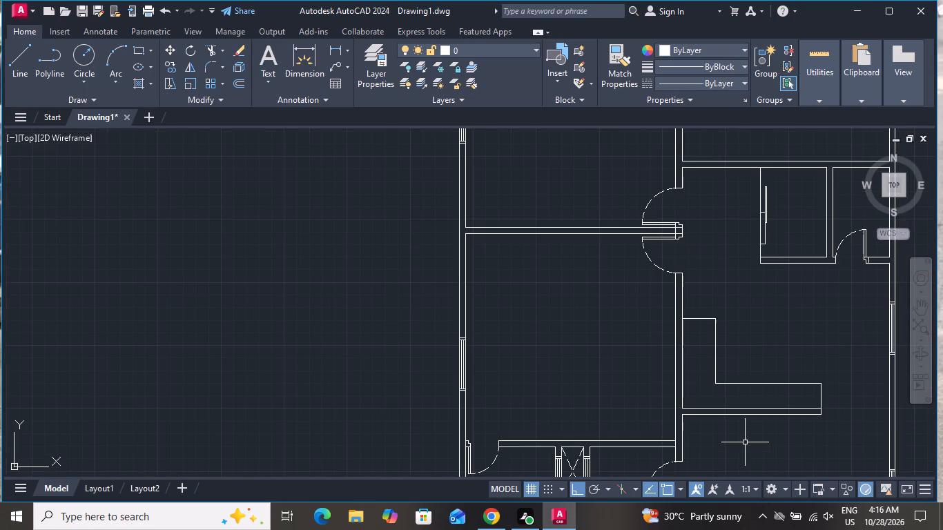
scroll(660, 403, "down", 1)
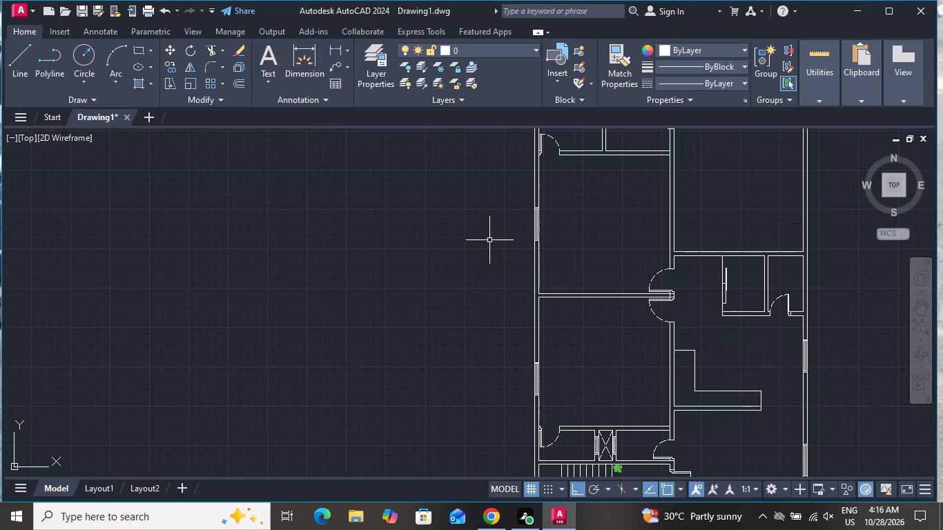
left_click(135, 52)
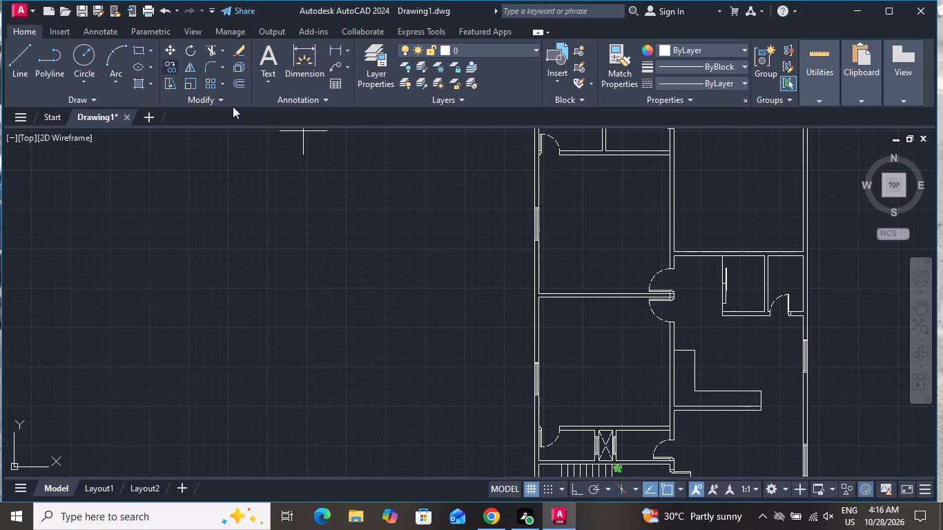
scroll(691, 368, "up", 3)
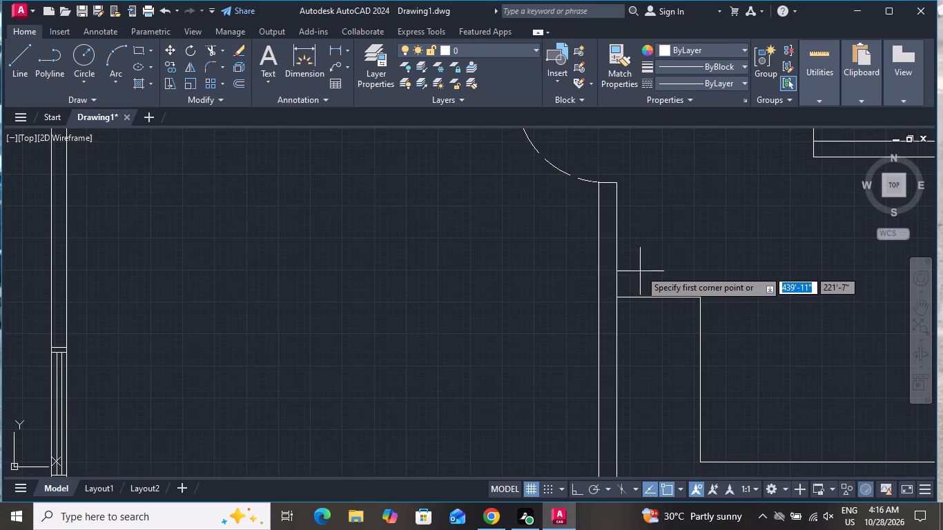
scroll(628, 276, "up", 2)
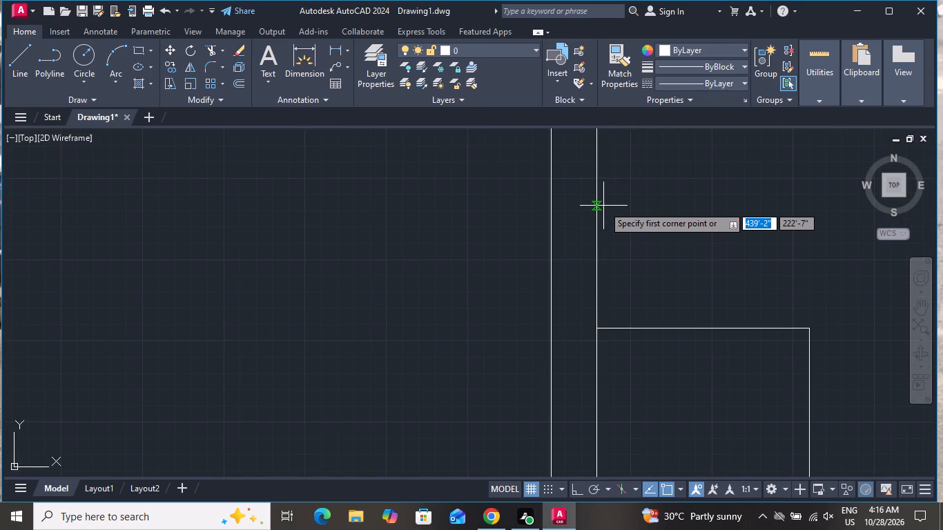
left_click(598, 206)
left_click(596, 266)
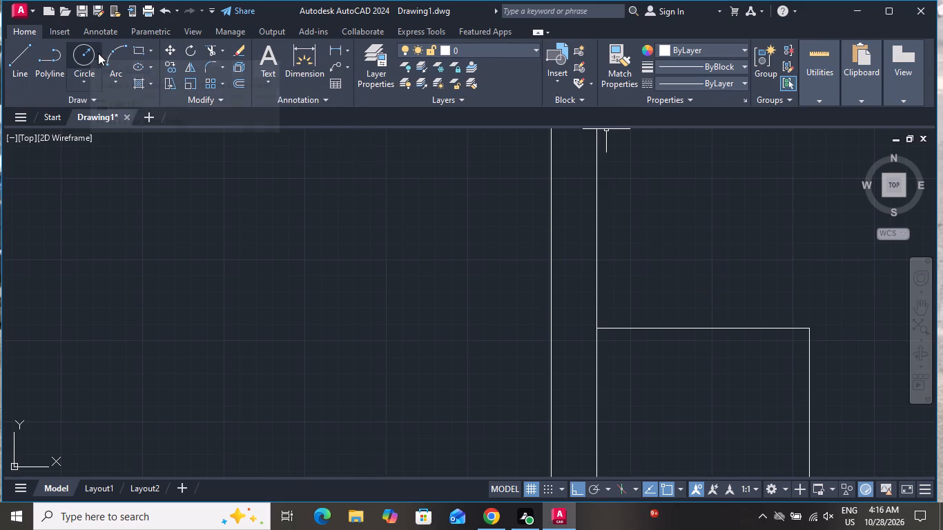
Draw a small three-point arc bulging from the central wall's right face above the counter, and trim away the part inside the wall.
left_click(115, 61)
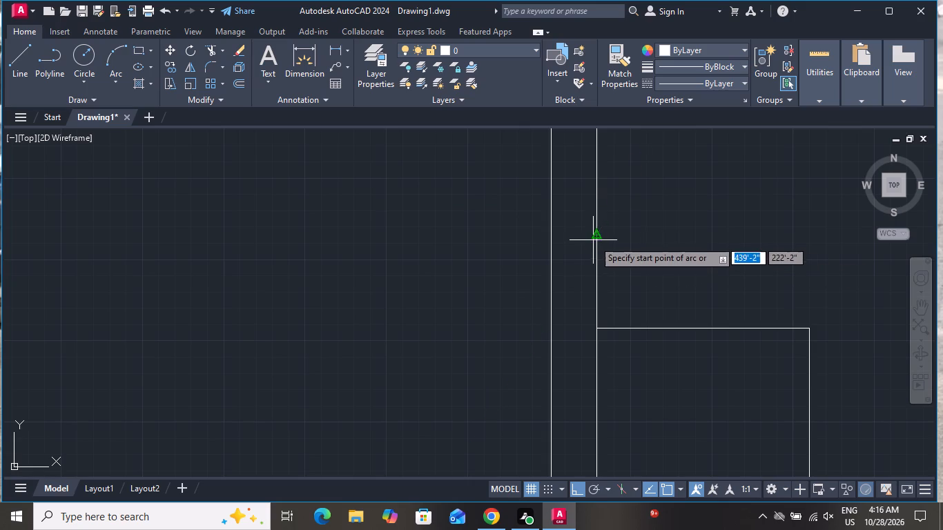
left_click(599, 236)
left_click(600, 279)
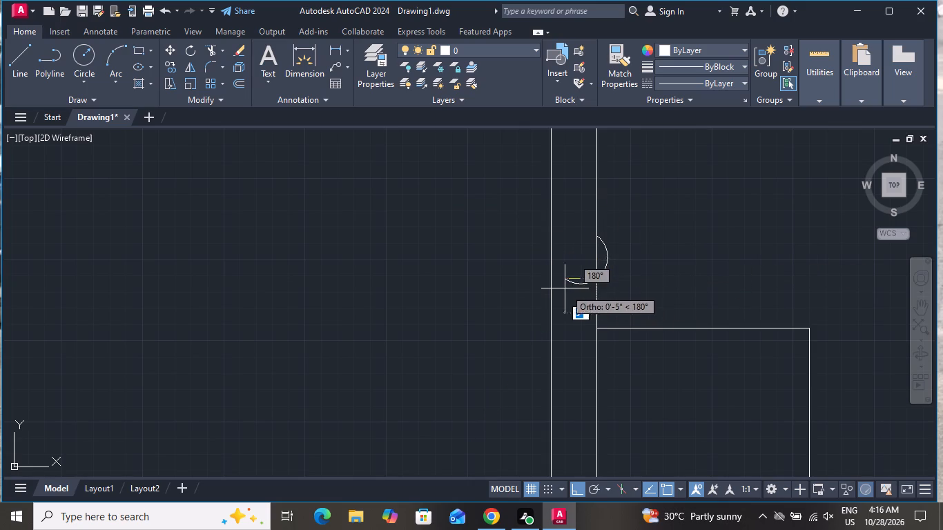
left_click(561, 279)
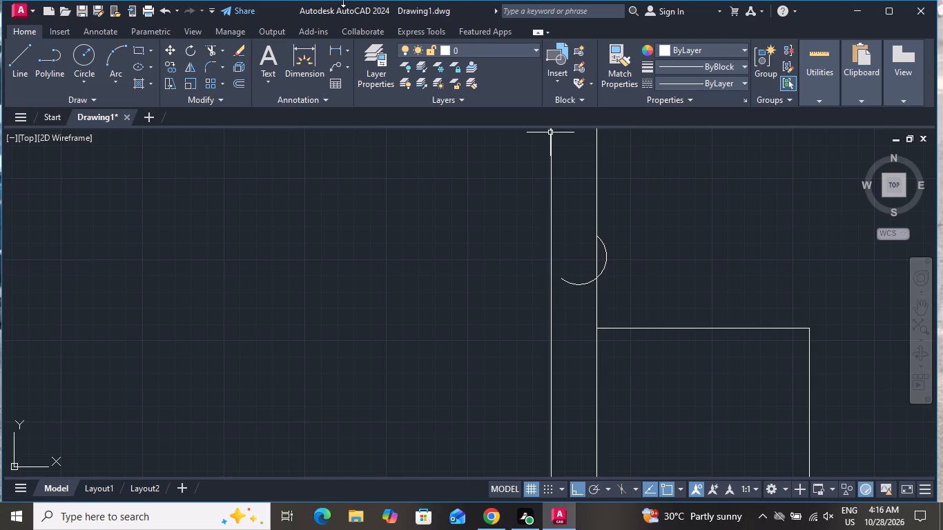
left_click(206, 47)
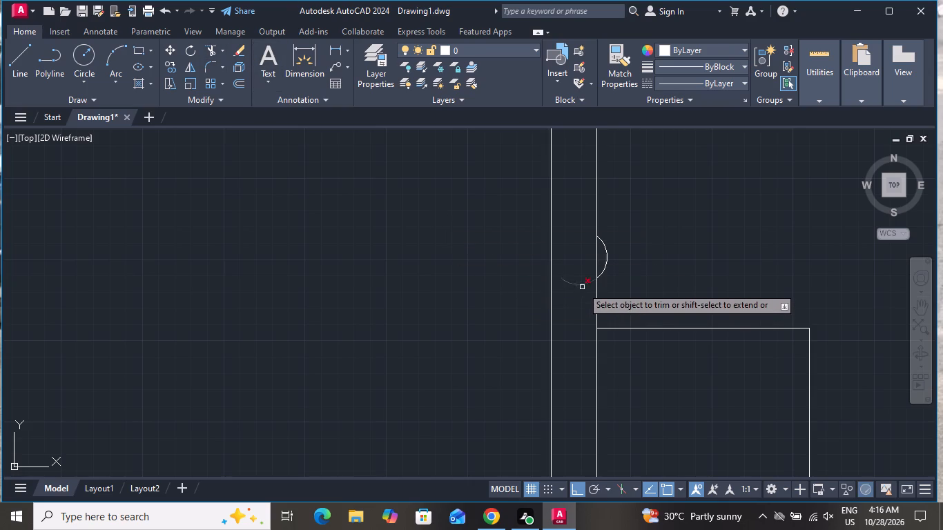
left_click(582, 287)
right_click(572, 275)
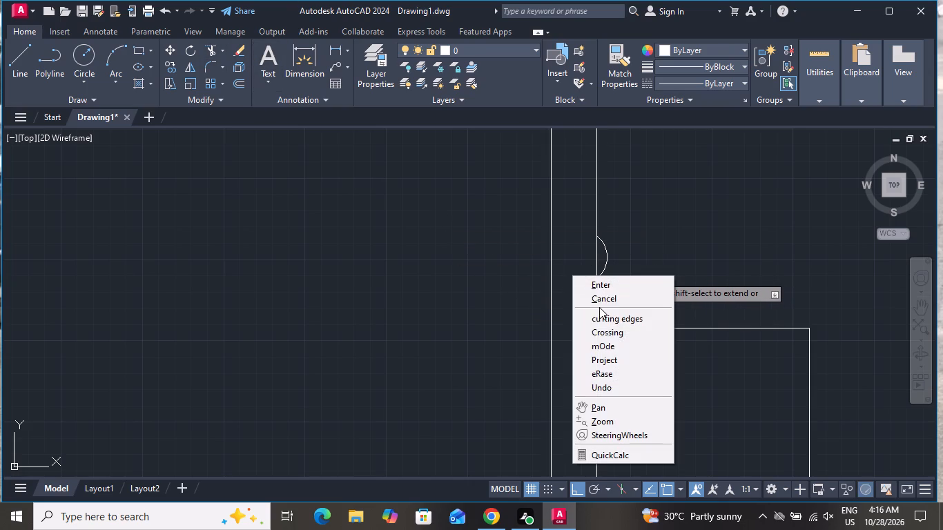
left_click(599, 295)
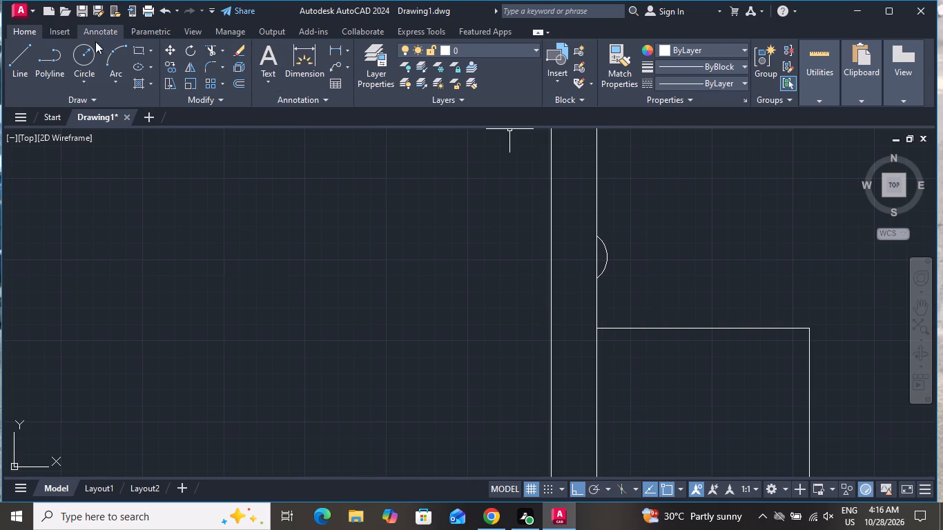
Draw a rectangle about 1'-8" by 1'-7" in line with the arc's outermost point, reaching down to the counter's top edge.
left_click(139, 48)
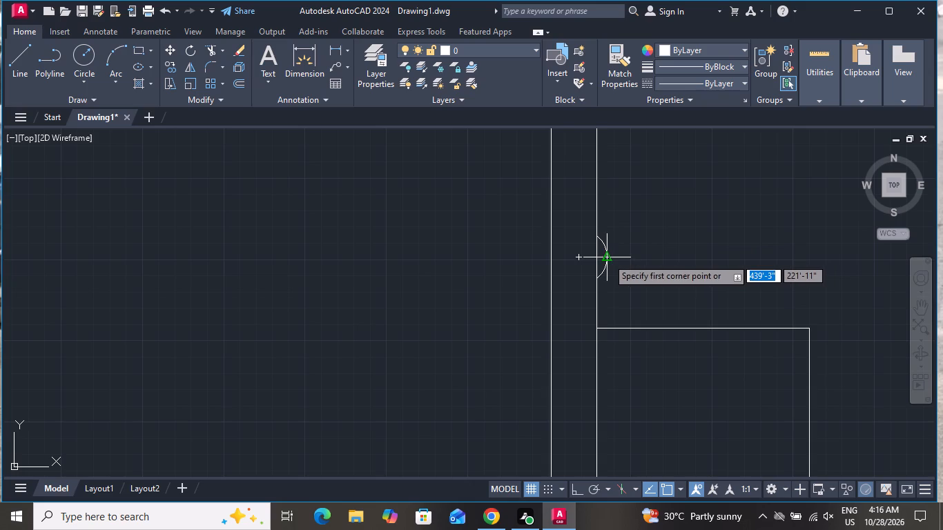
left_click(608, 204)
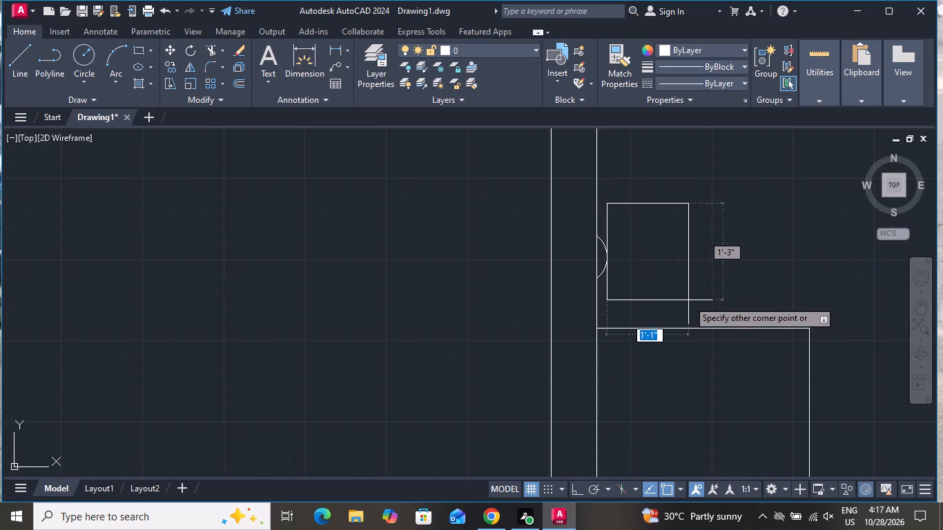
left_click(734, 330)
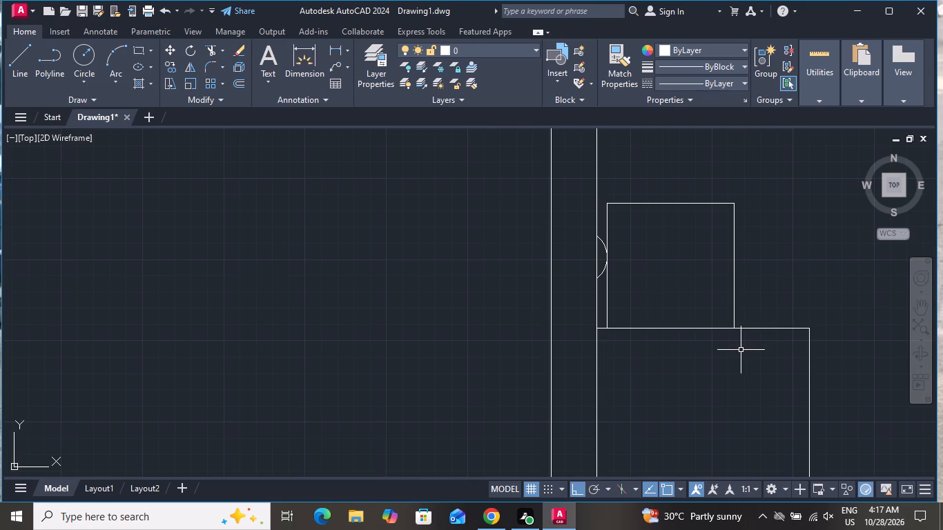
Offset the rectangle beside the arc 1" inward.
key("0")
key("BackSpace")
type("O 1")
key("shift+quotedbl")
key("Return")
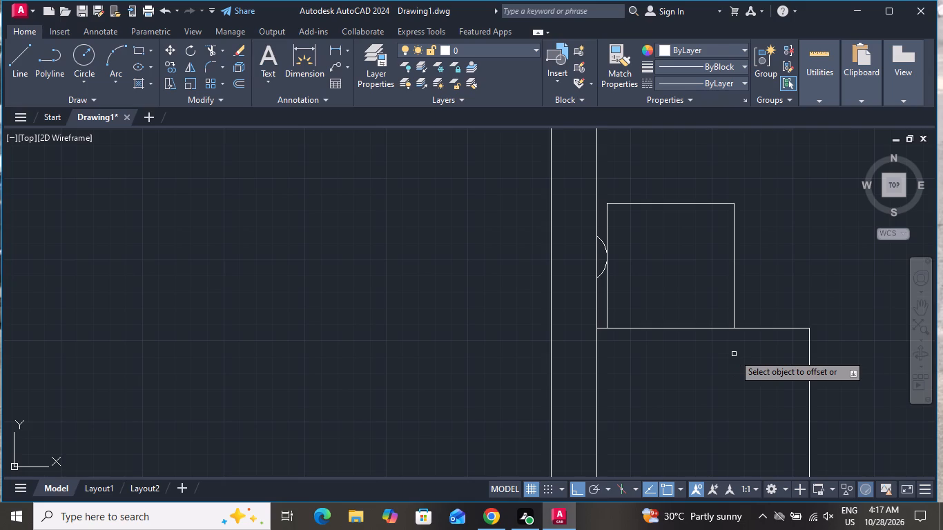
left_click(735, 273)
left_click(719, 276)
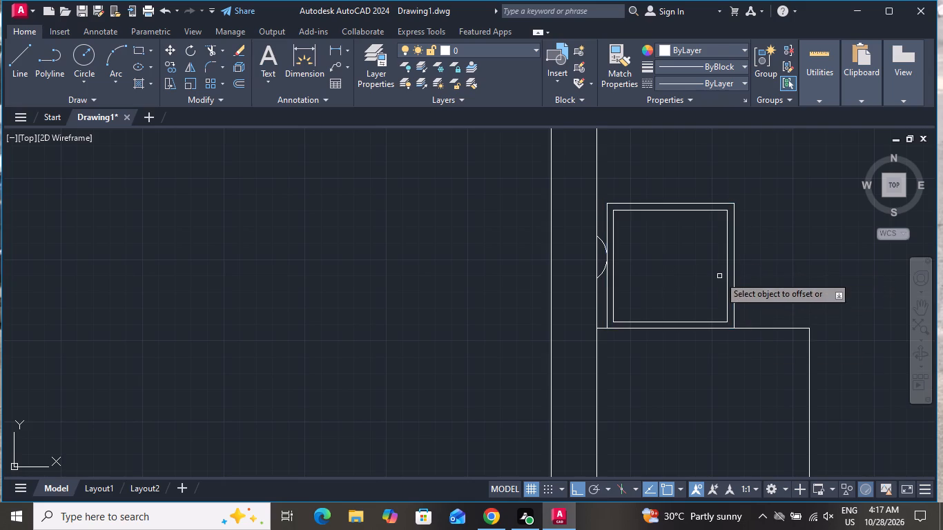
right_click(710, 277)
left_click(734, 306)
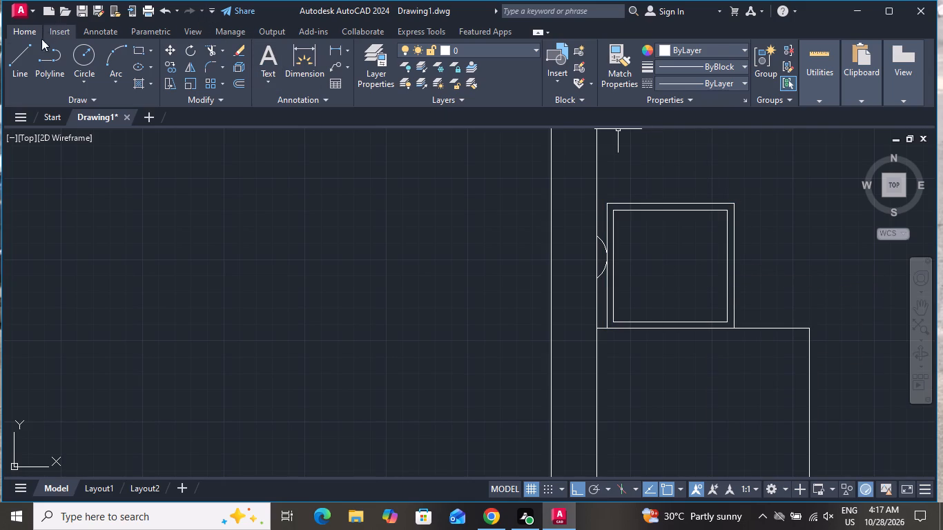
Draw a short vertical line from the inner rectangle's upper-right corner up to the outer rectangle's top edge.
left_click(25, 48)
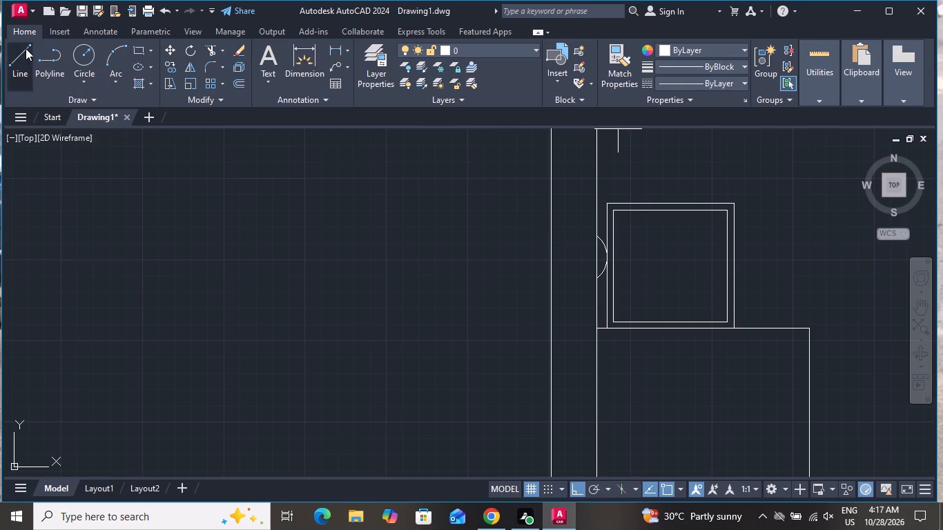
scroll(743, 177, "up", 2)
left_click(703, 263)
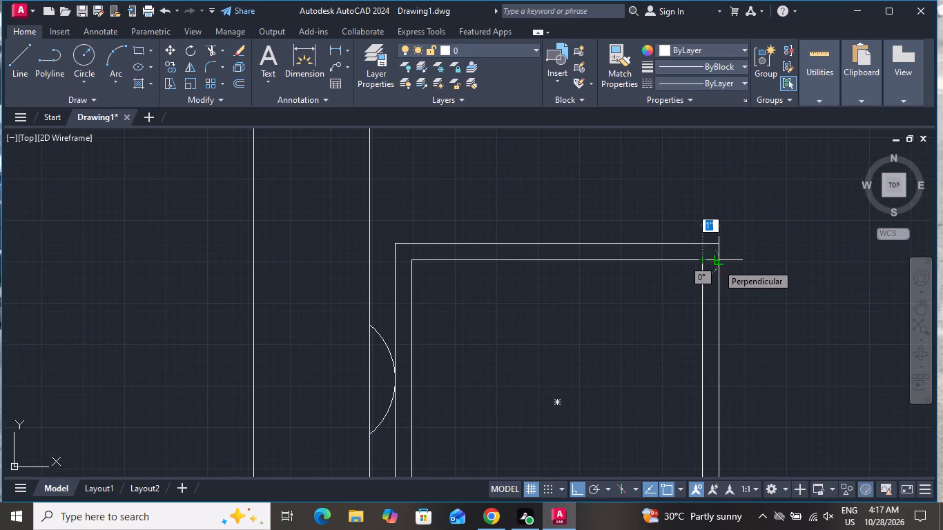
left_click(697, 241)
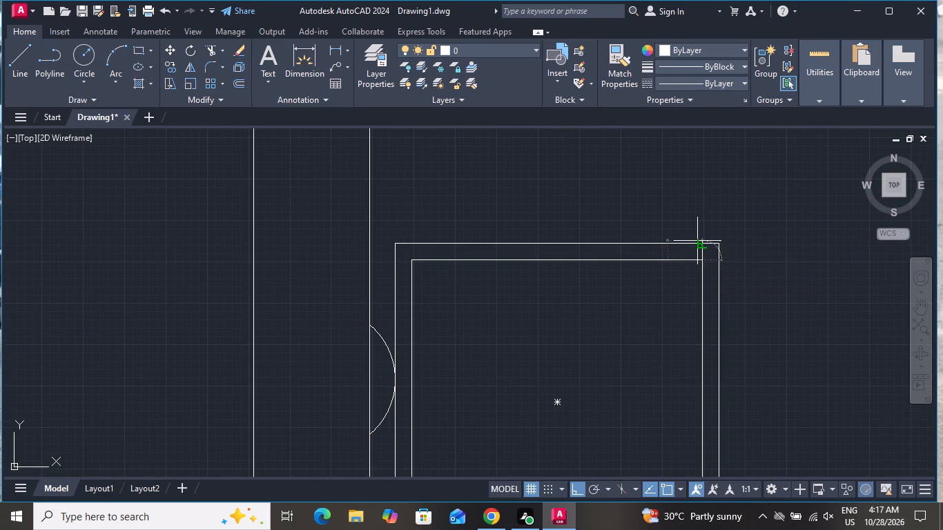
right_click(697, 241)
left_click(728, 264)
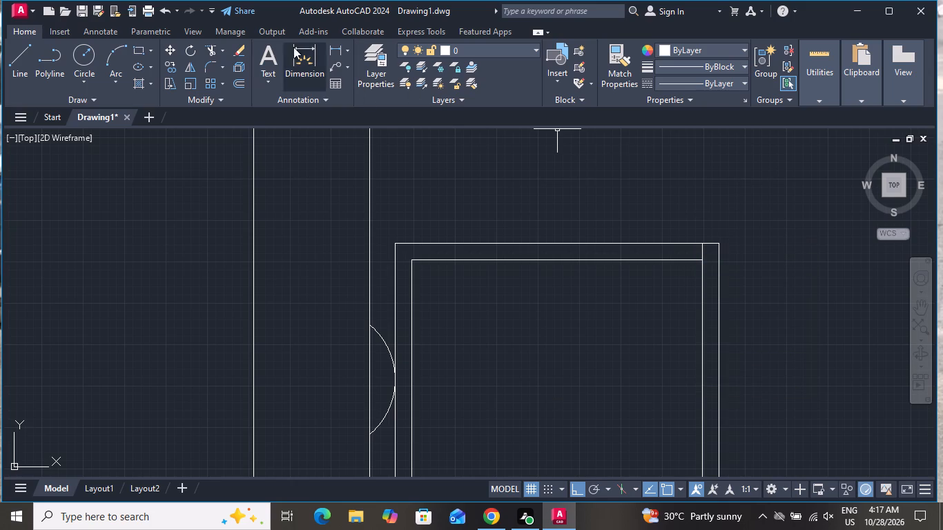
Draw a short vertical line from the inner rectangle's lower-right corner down to the outer rectangle's bottom edge.
left_click(12, 54)
scroll(891, 134, "down", 2)
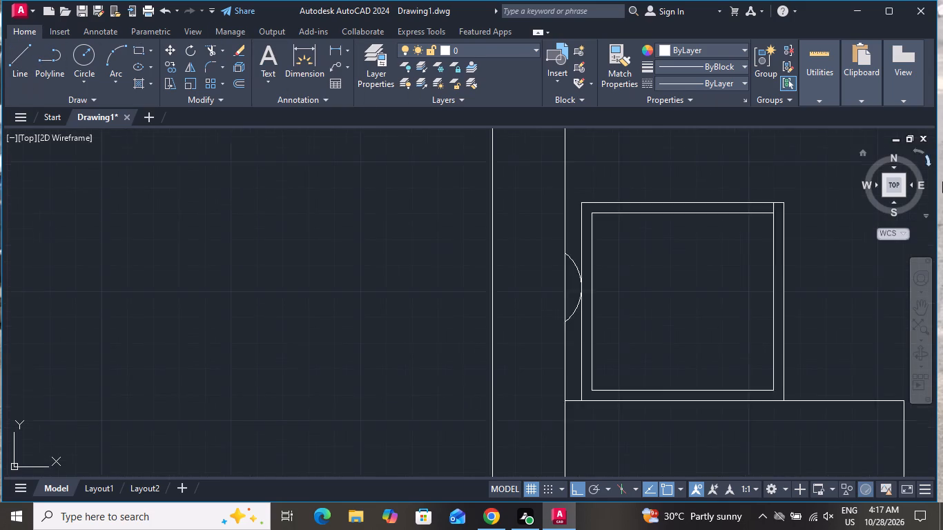
scroll(834, 314, "up", 4)
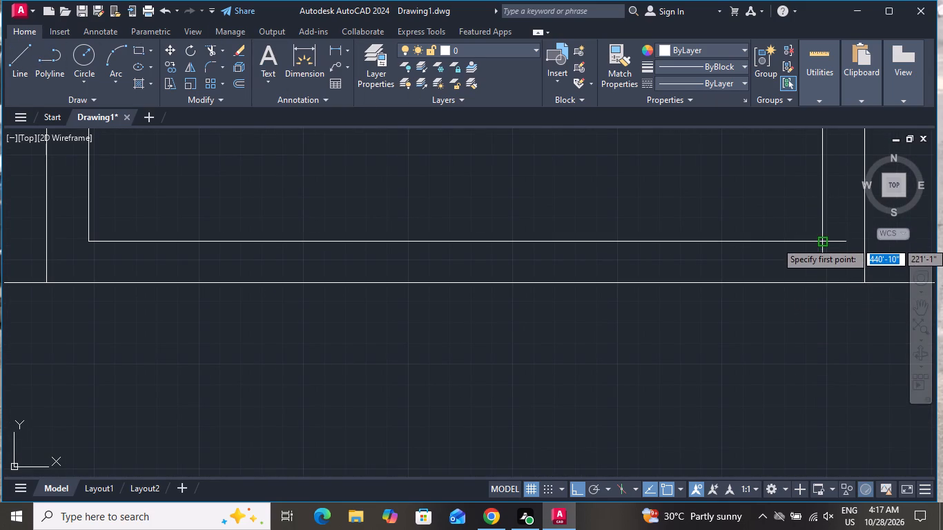
left_click(824, 239)
left_click(824, 284)
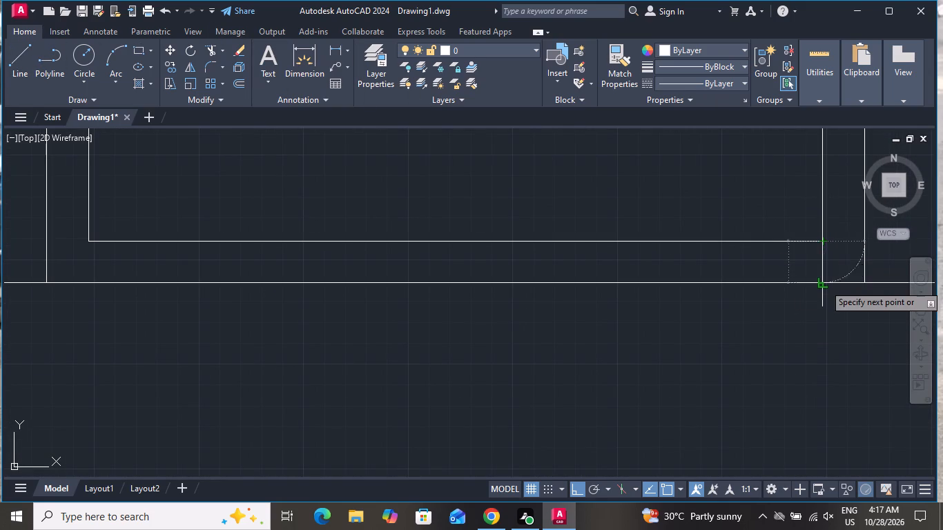
right_click(823, 284)
left_click(844, 302)
Draw a small, narrow upright rectangle against the outside of the outer rectangle's right edge, near its upper end.
scroll(795, 317, "down", 4)
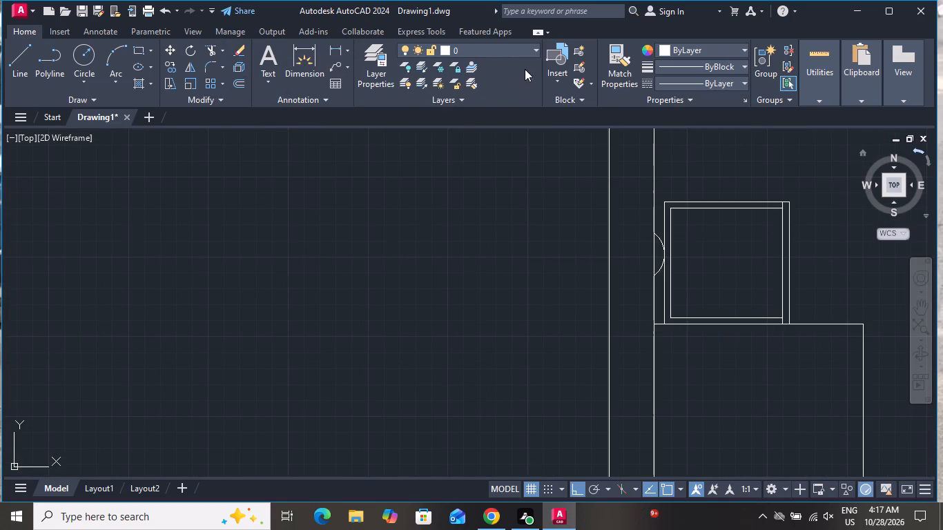
left_click(143, 52)
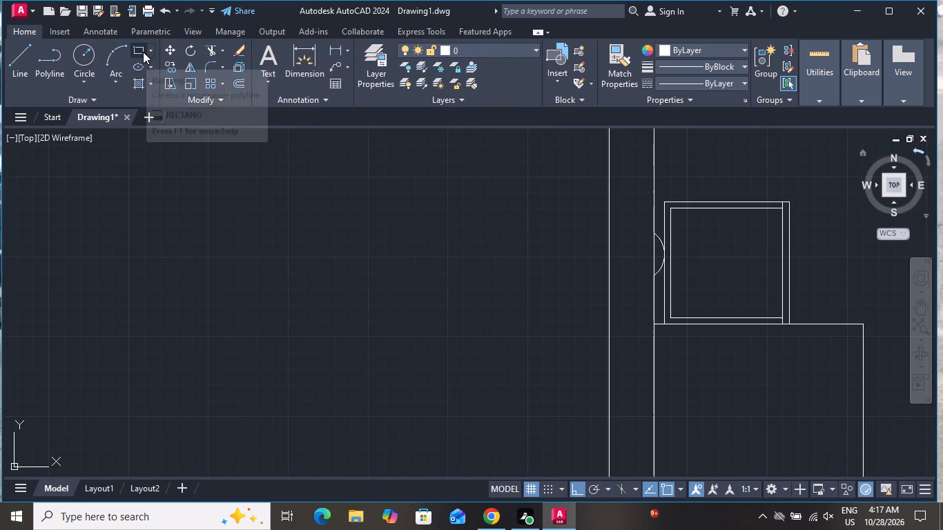
left_click(137, 49)
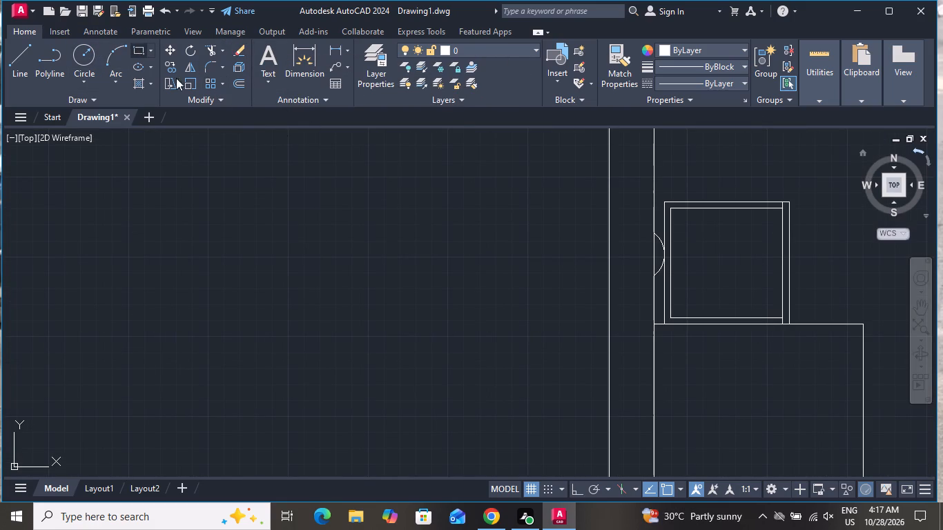
scroll(824, 222, "up", 2)
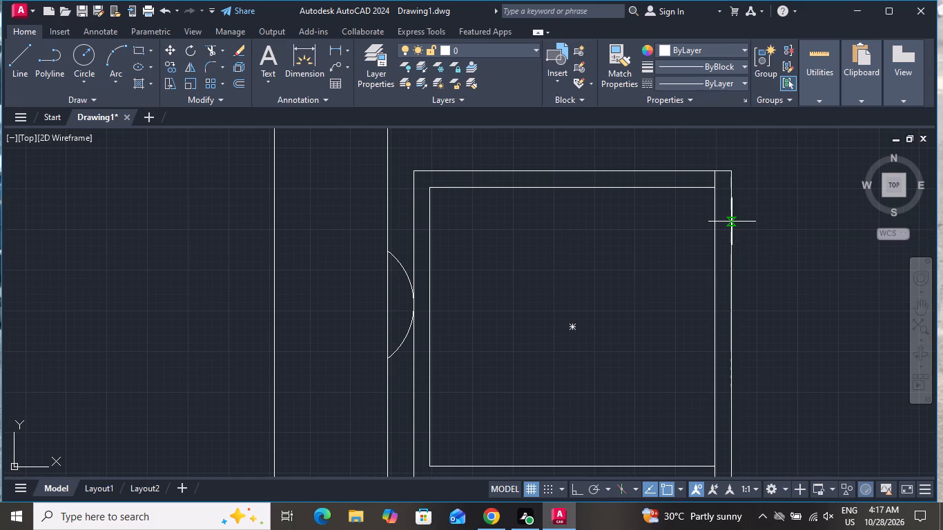
left_click(732, 222)
left_click(740, 283)
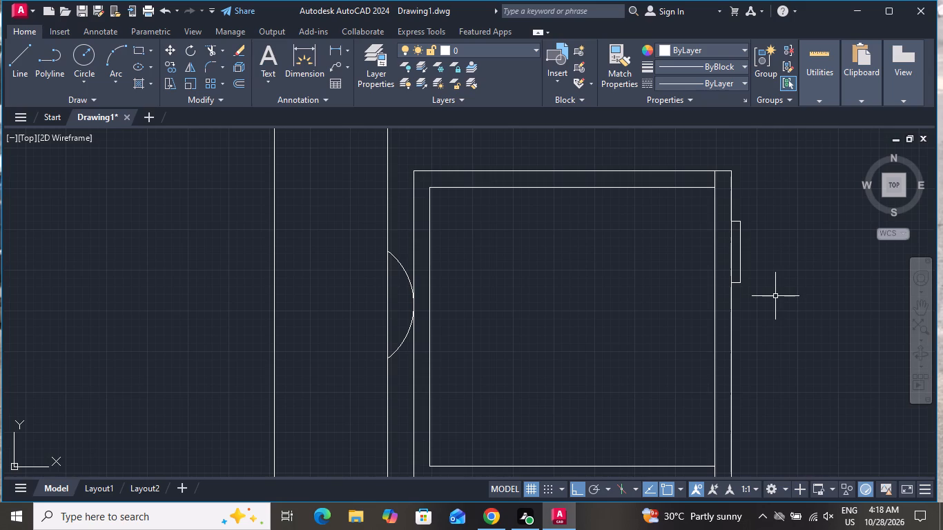
Fill the inner rectangle and the border strip around it with a solid hatch in Cyan.
scroll(807, 237, "down", 2)
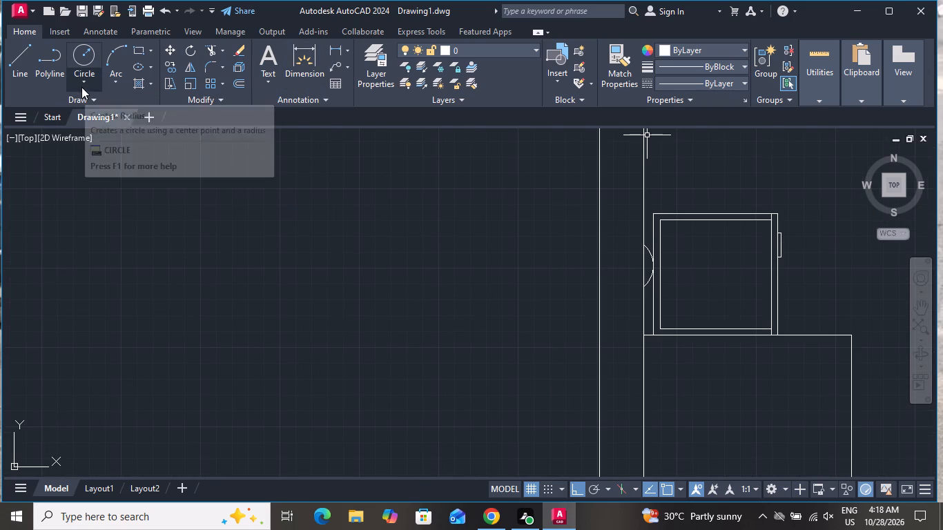
left_click(135, 83)
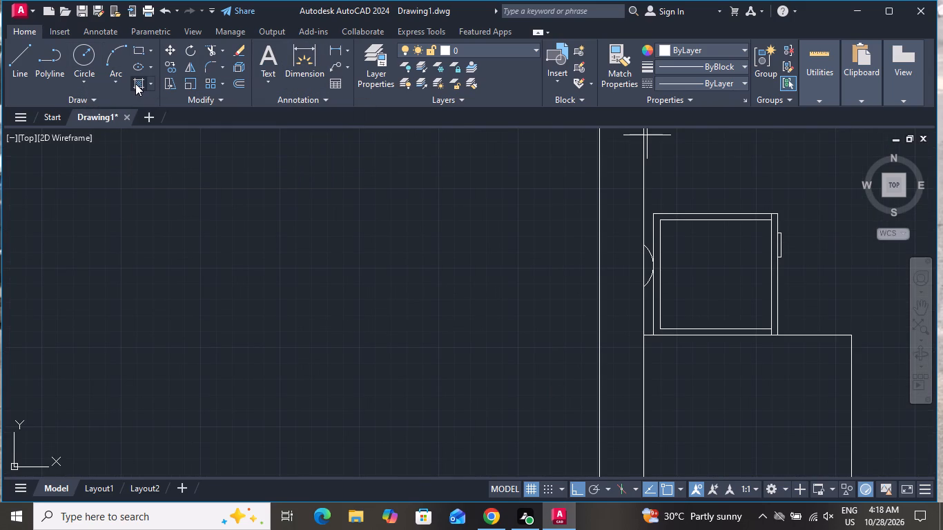
left_click(143, 63)
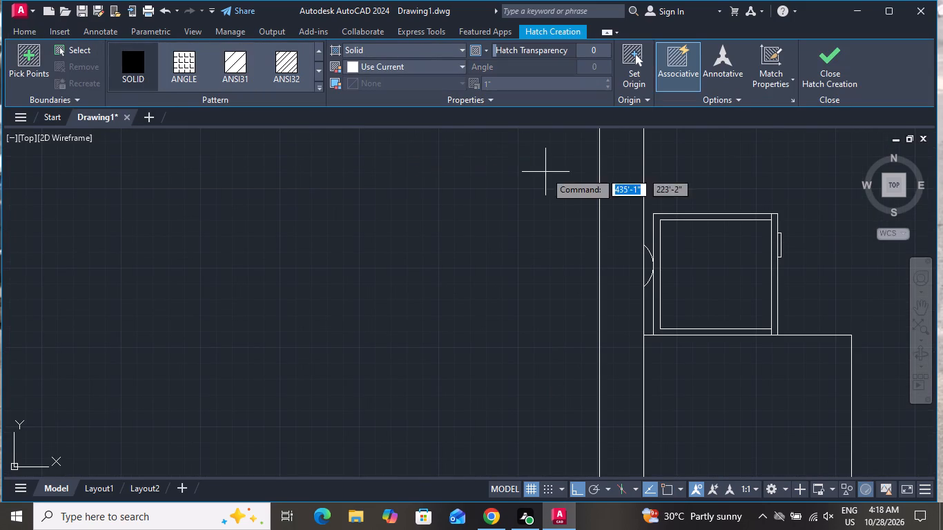
left_click(686, 263)
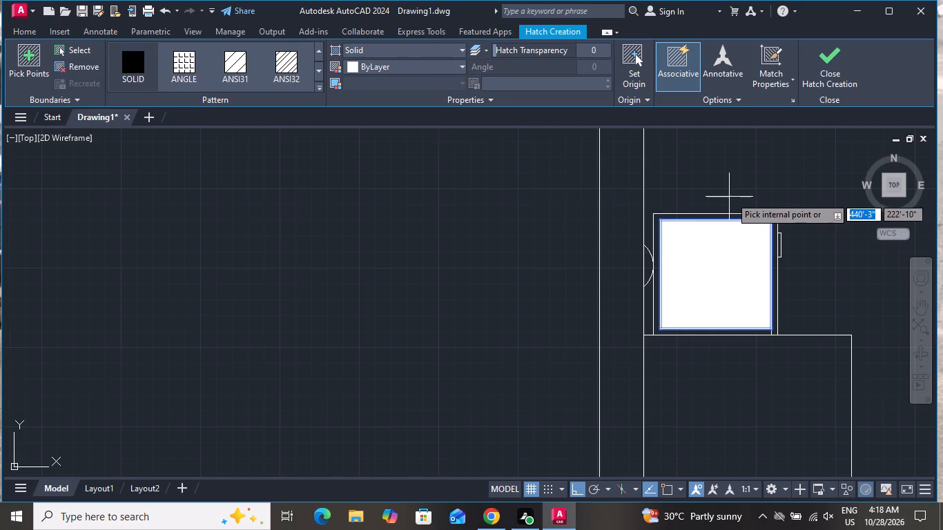
scroll(778, 227, "up", 2)
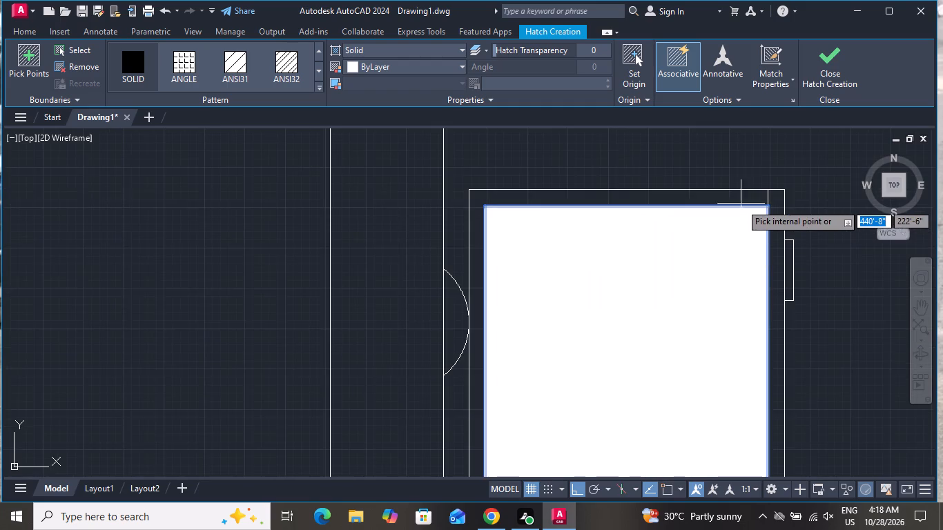
left_click(738, 199)
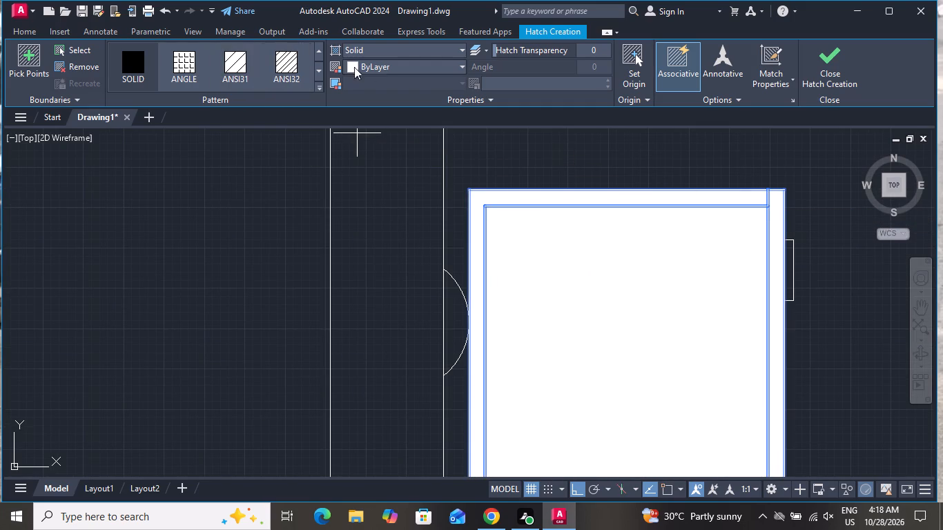
left_click(380, 66)
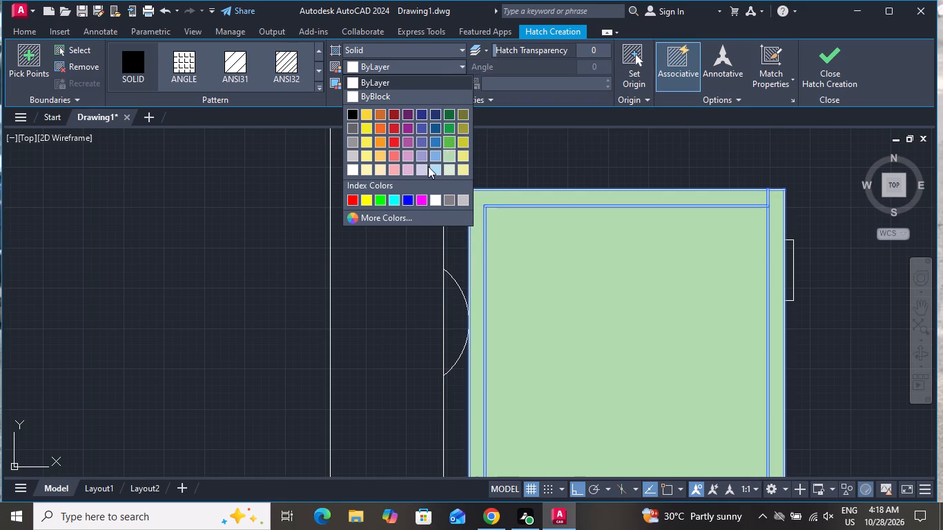
left_click(396, 202)
scroll(578, 265, "down", 3)
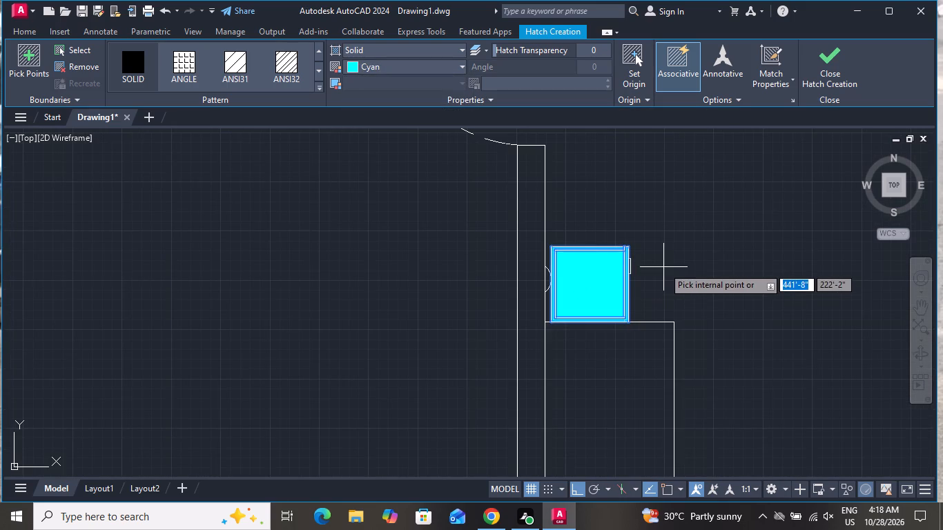
right_click(663, 267)
left_click(681, 285)
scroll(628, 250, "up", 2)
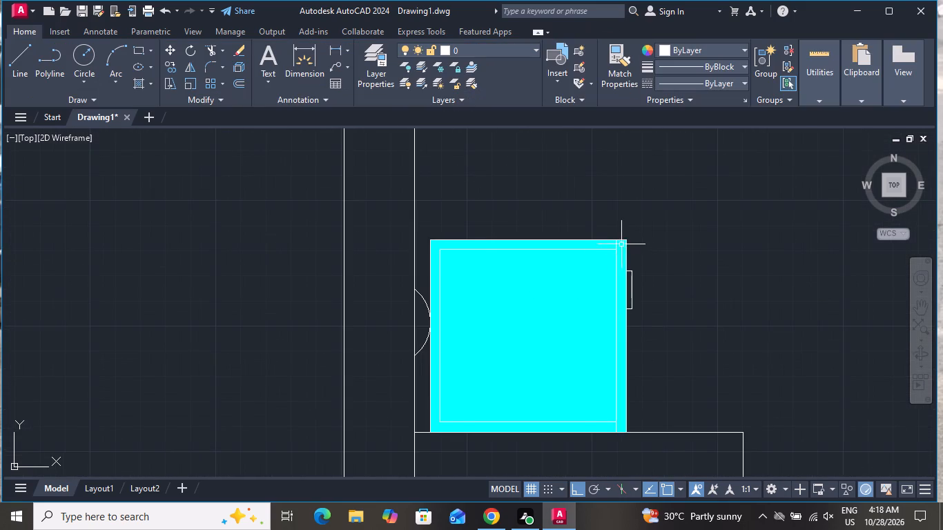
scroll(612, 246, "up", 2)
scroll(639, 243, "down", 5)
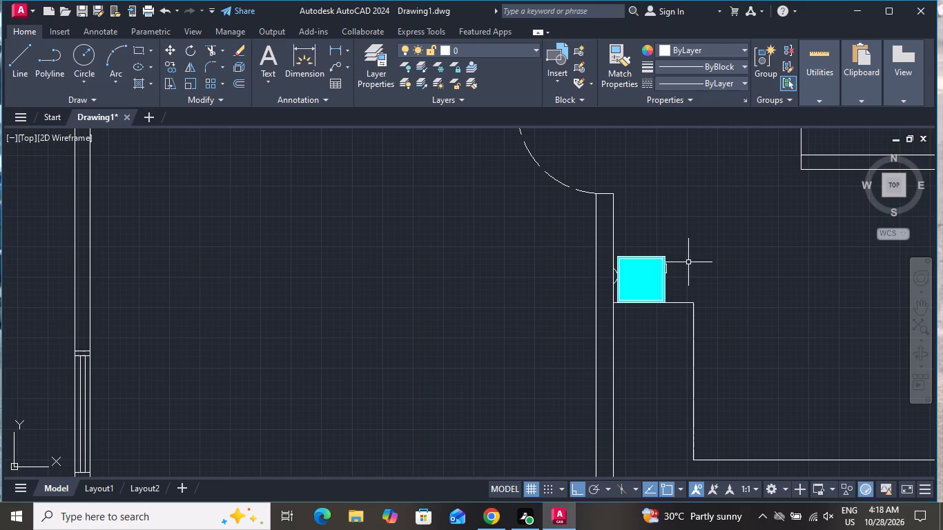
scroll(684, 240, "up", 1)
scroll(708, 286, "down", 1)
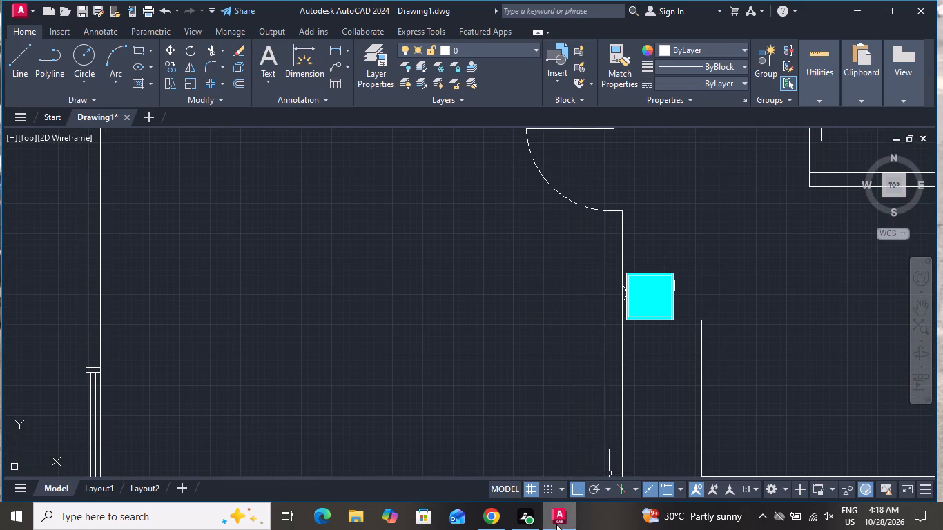
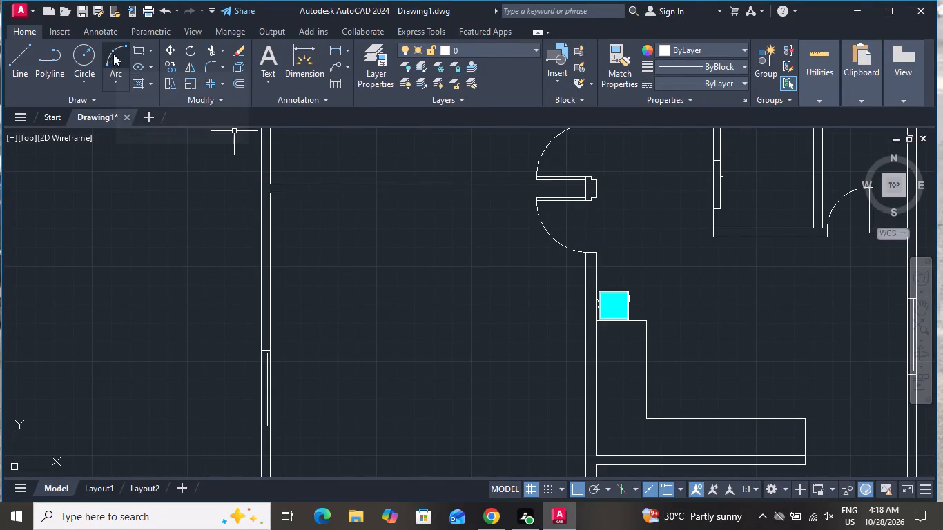
Draw an upright rectangle with 2" filleted corners, about 1'-8" by 3', inside the counter's vertical leg below the cyan fixture.
type("RE")
key("c")
key("space")
type("F")
key("space")
type("2")
key("space")
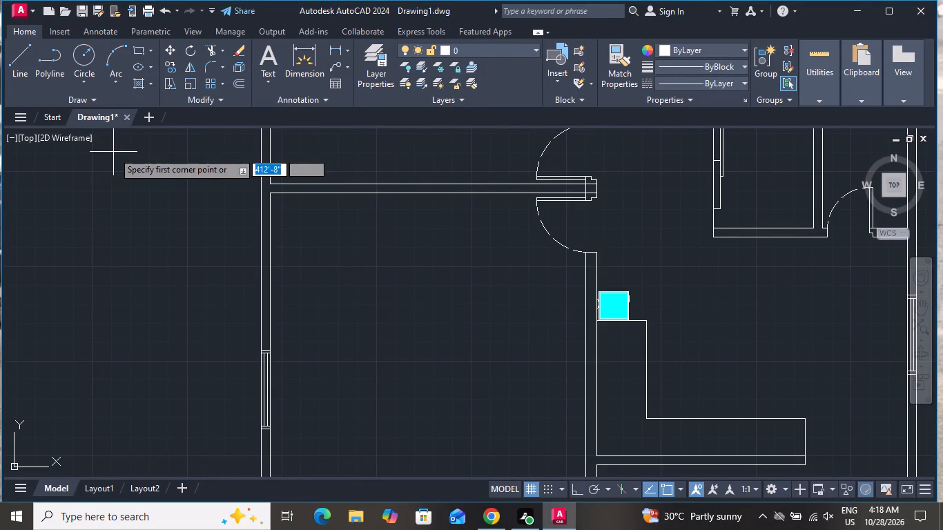
scroll(648, 345, "up", 1)
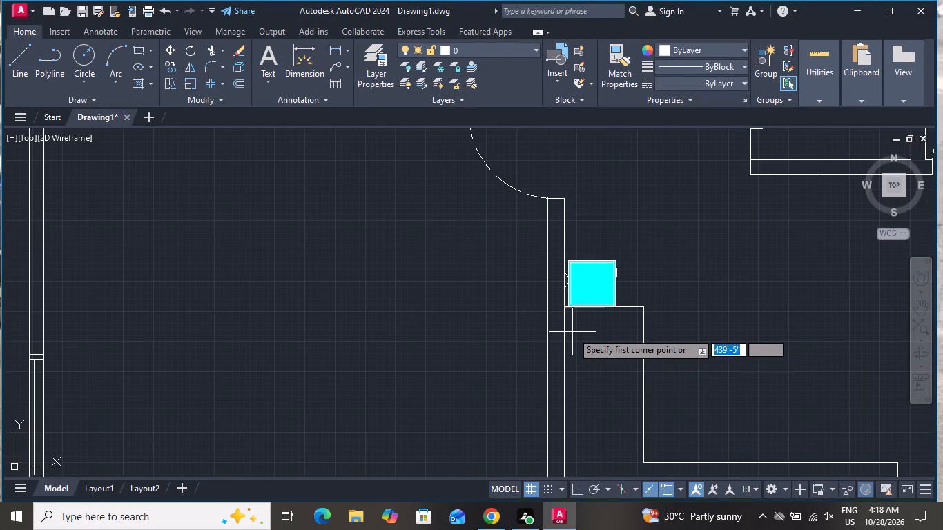
left_click(577, 325)
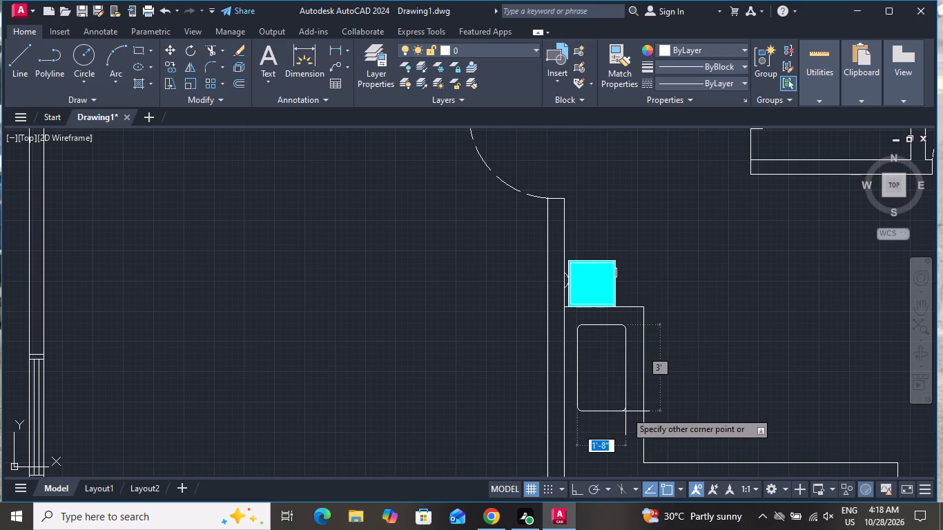
left_click(625, 413)
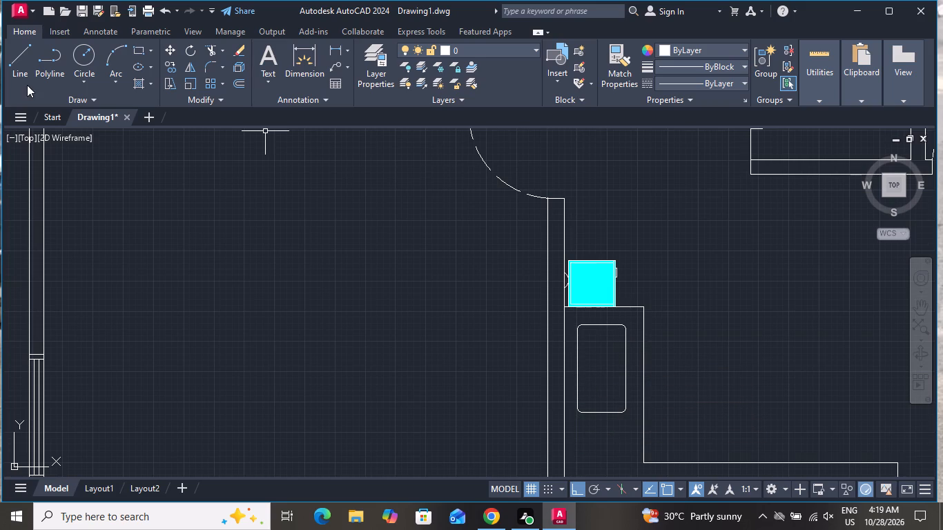
Draw a smaller rounded rectangle, about 1' wide by 1'-2" high, inside the upper half of the new rounded rectangle.
left_click(138, 51)
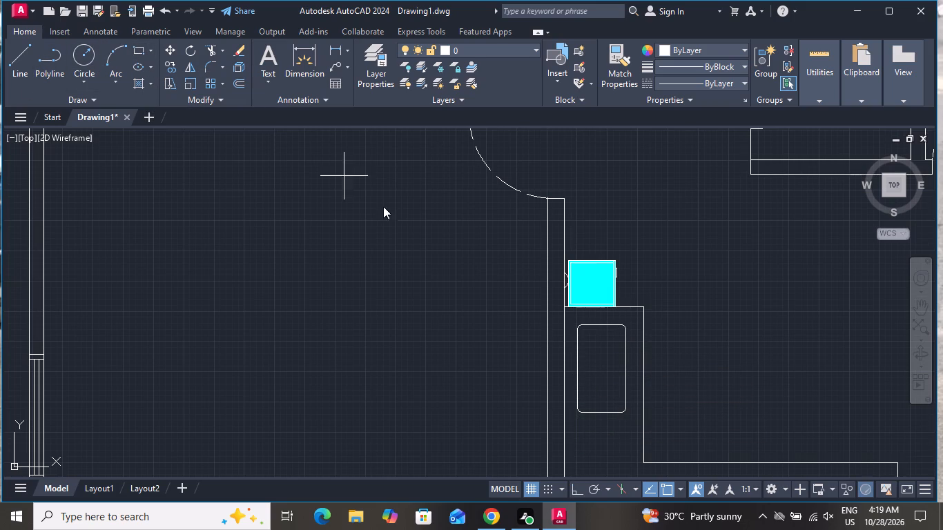
scroll(589, 346, "up", 2)
left_click(578, 315)
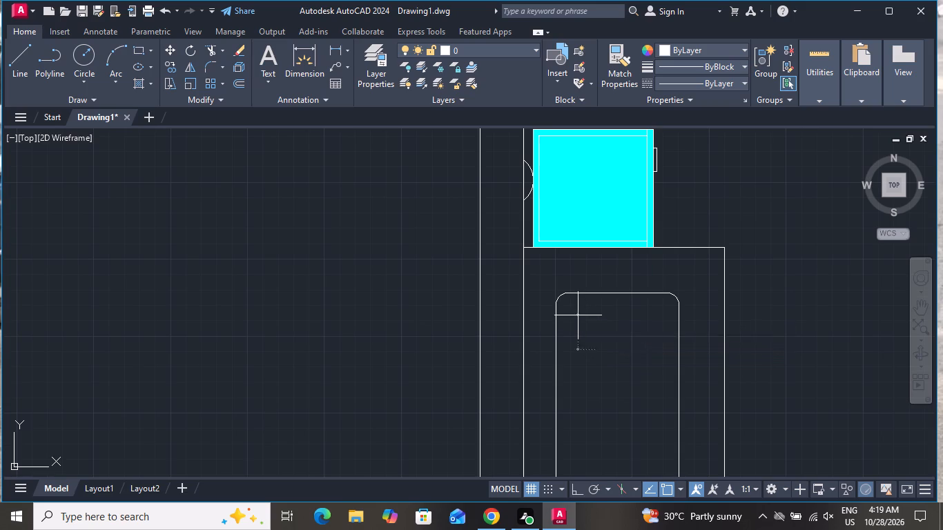
left_click(657, 400)
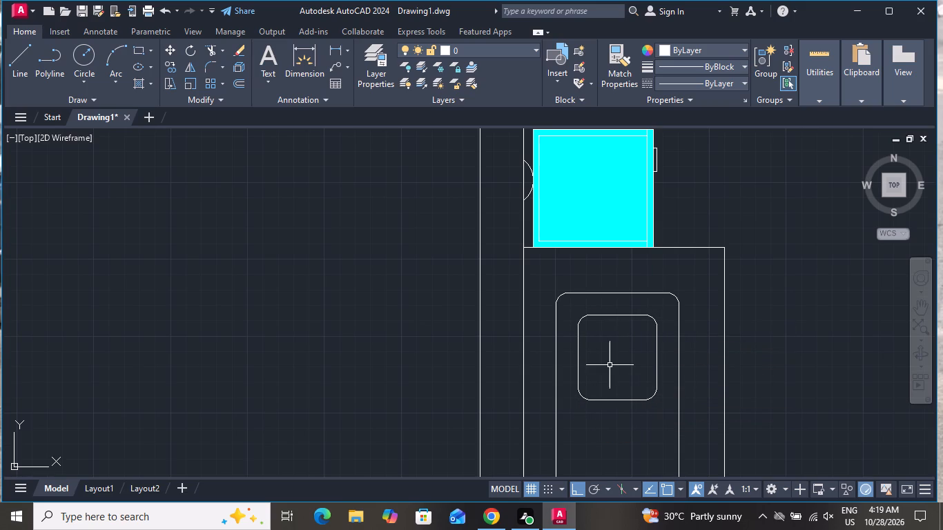
Copy the inner rounded rectangle about 1'-5" straight down into the lower half of the outer rounded rectangle.
left_click(666, 389)
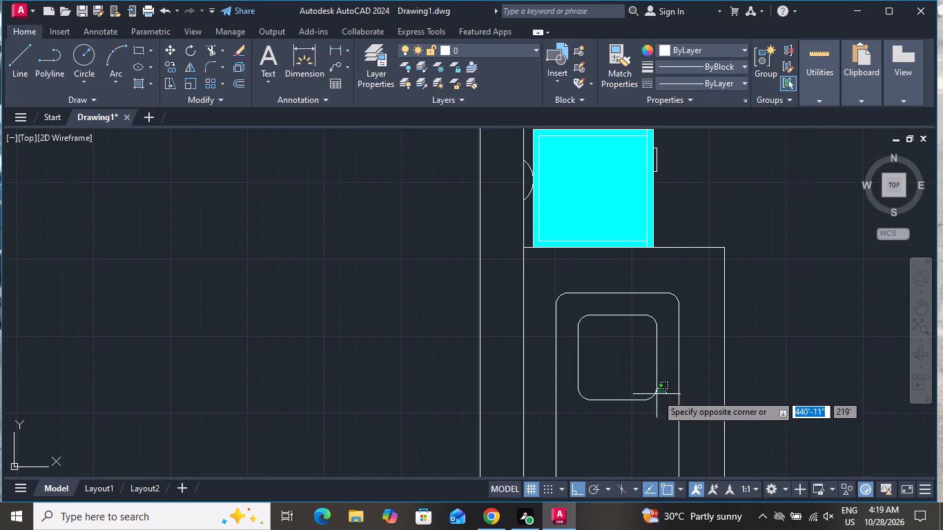
left_click(653, 397)
left_click(173, 65)
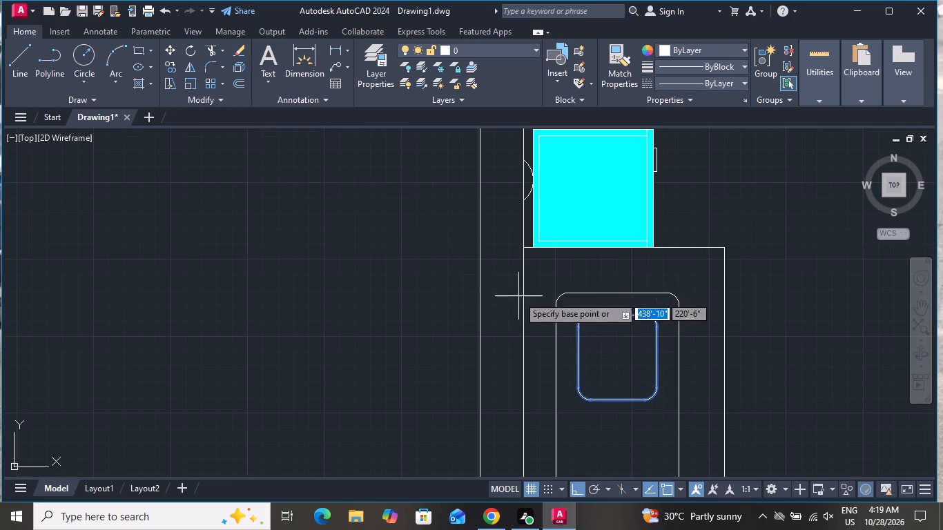
left_click(625, 355)
scroll(625, 342, "down", 2)
scroll(621, 397, "up", 2)
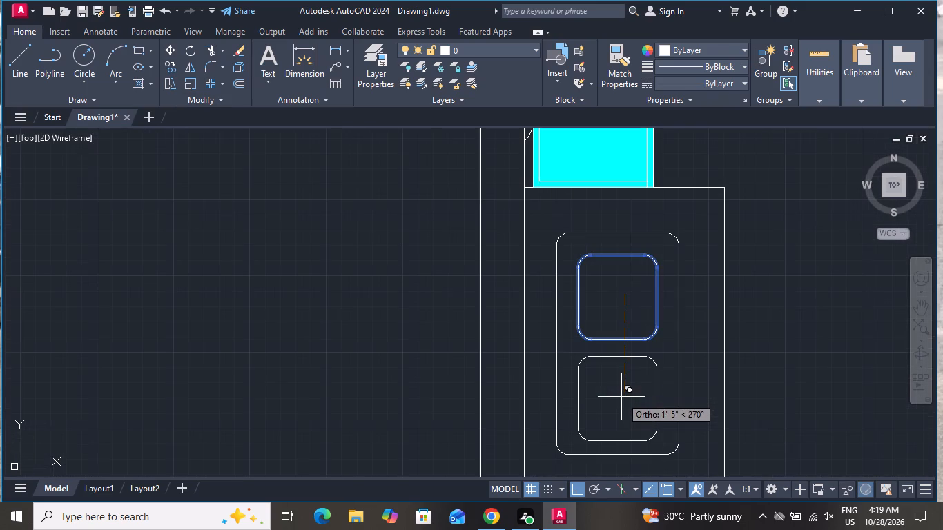
left_click(621, 397)
right_click(621, 397)
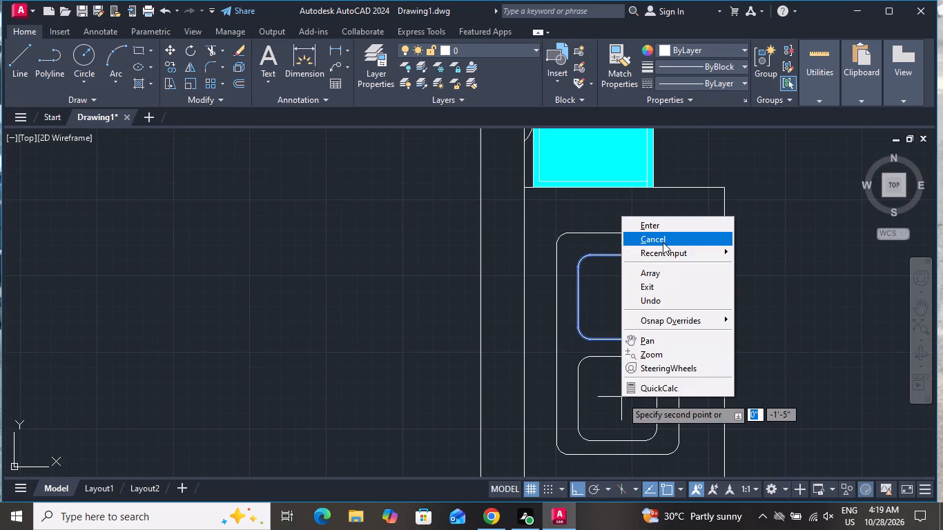
left_click(663, 242)
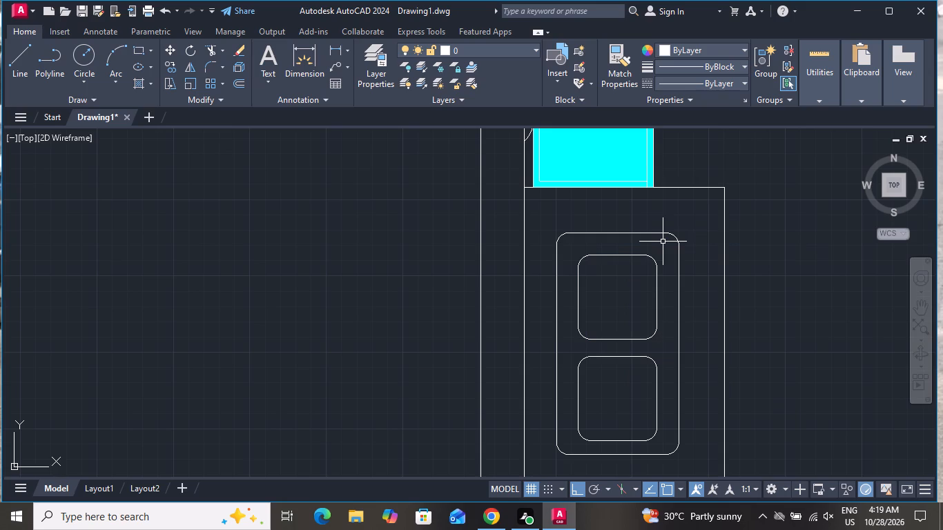
Draw a small circle with a radius of about 1" at the centre of the upper inner rectangle.
left_click(83, 56)
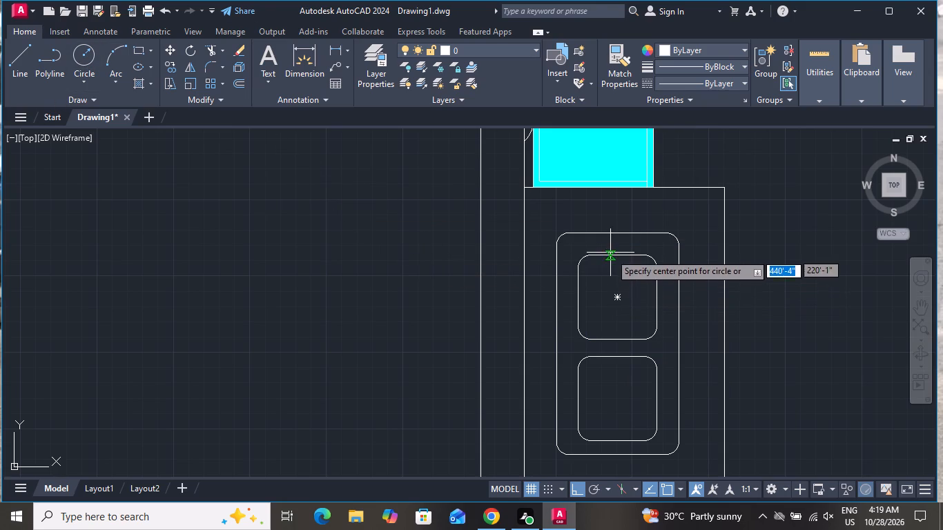
left_click(614, 295)
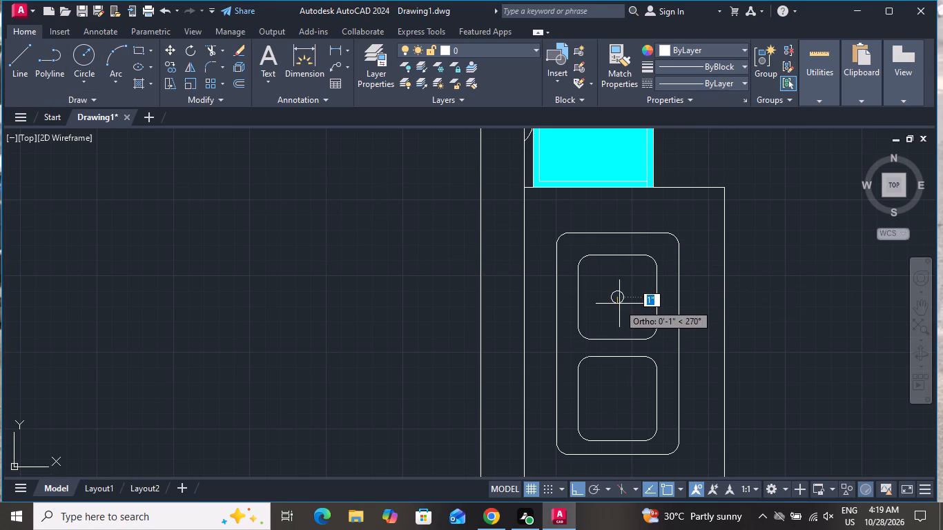
left_click(619, 304)
Copy the small circle about 1'-5" straight down to the centre of the lower inner rectangle.
left_click(619, 304)
left_click(619, 304)
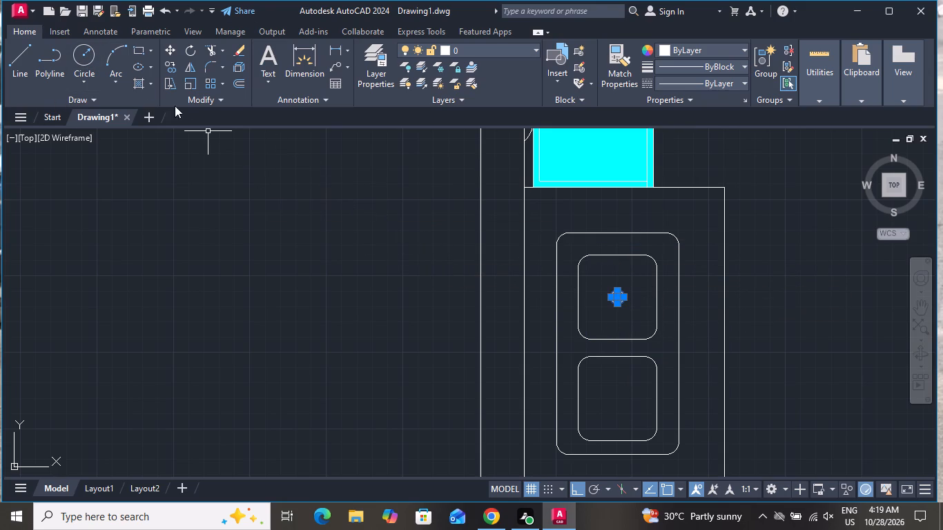
left_click(173, 70)
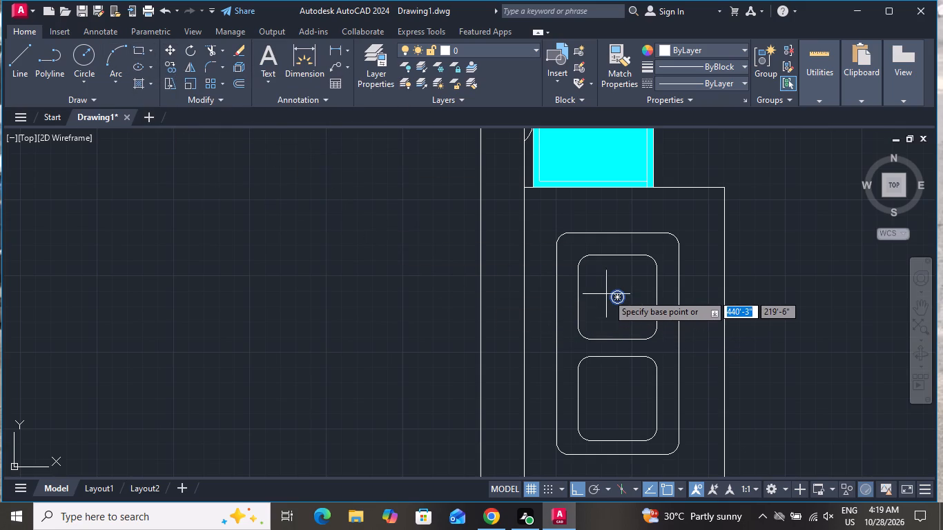
left_click(617, 297)
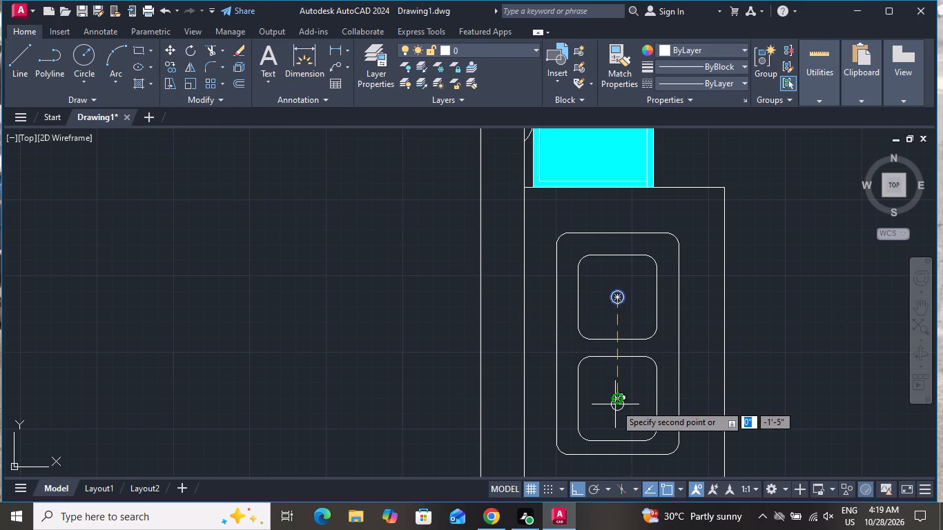
left_click(614, 399)
right_click(616, 399)
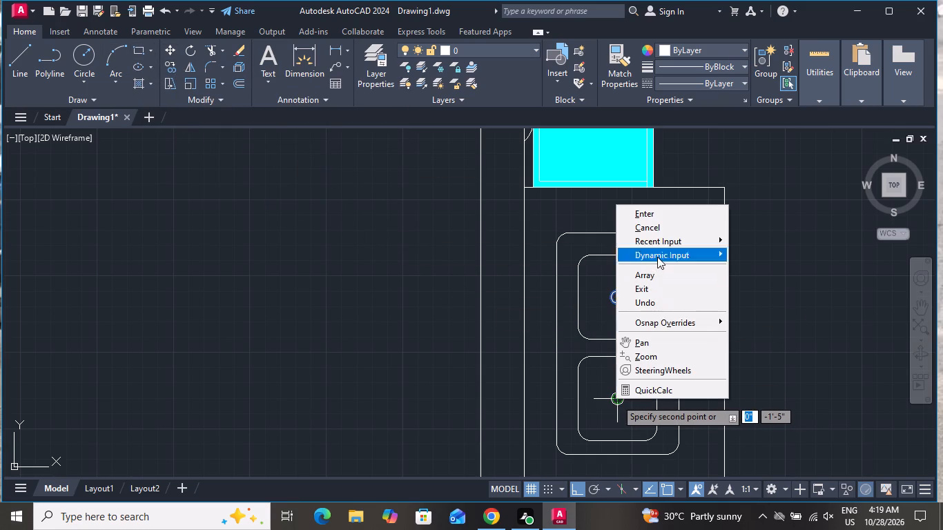
left_click(660, 227)
Hatch the area between the outer rounded rectangle and the two inner ones with the ANSI32 pattern in Cyan.
scroll(660, 227, "down", 2)
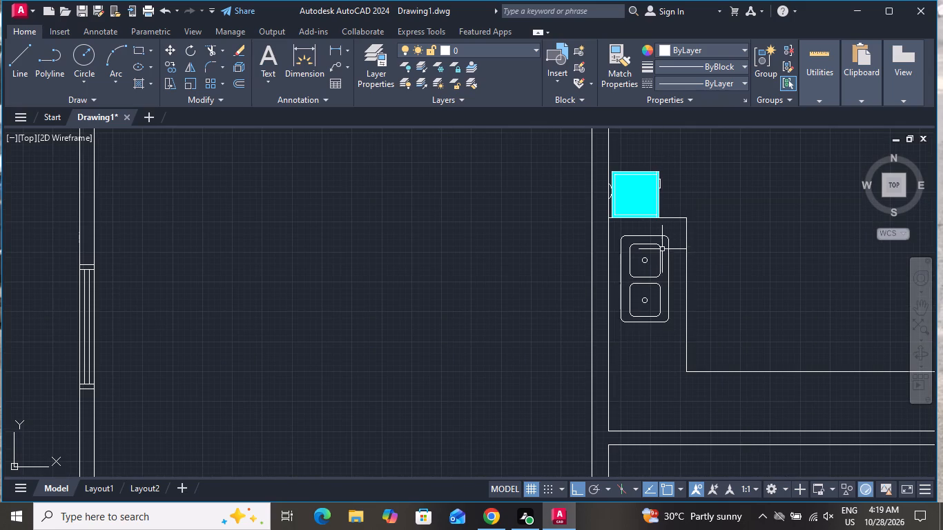
scroll(637, 249, "up", 1)
left_click(135, 91)
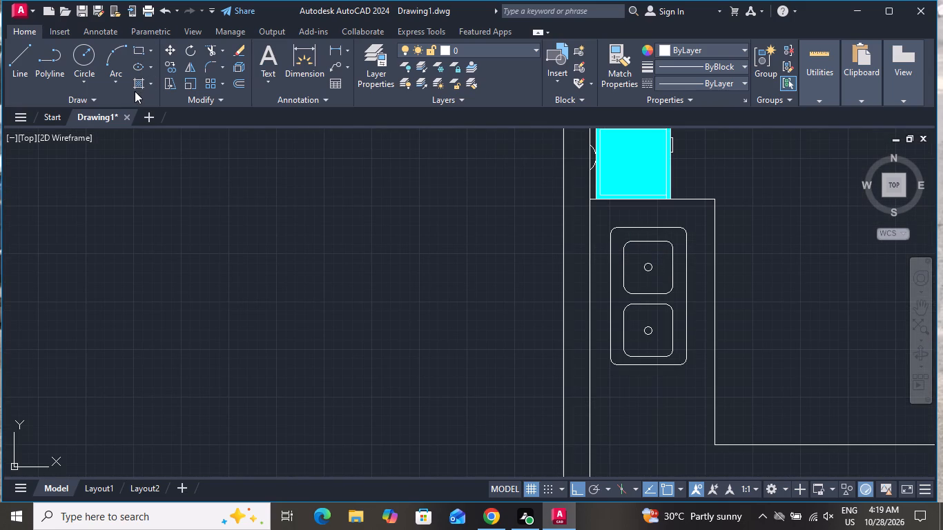
left_click(139, 88)
left_click(284, 61)
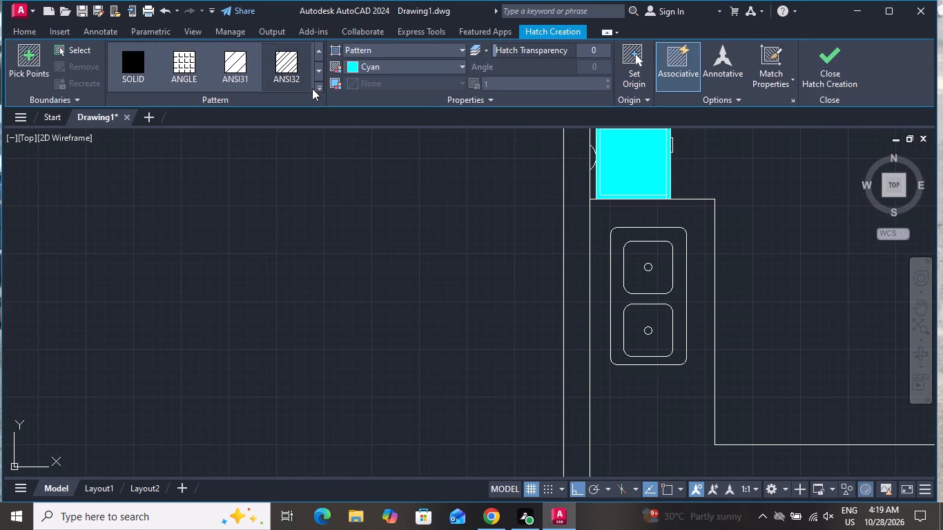
left_click(624, 229)
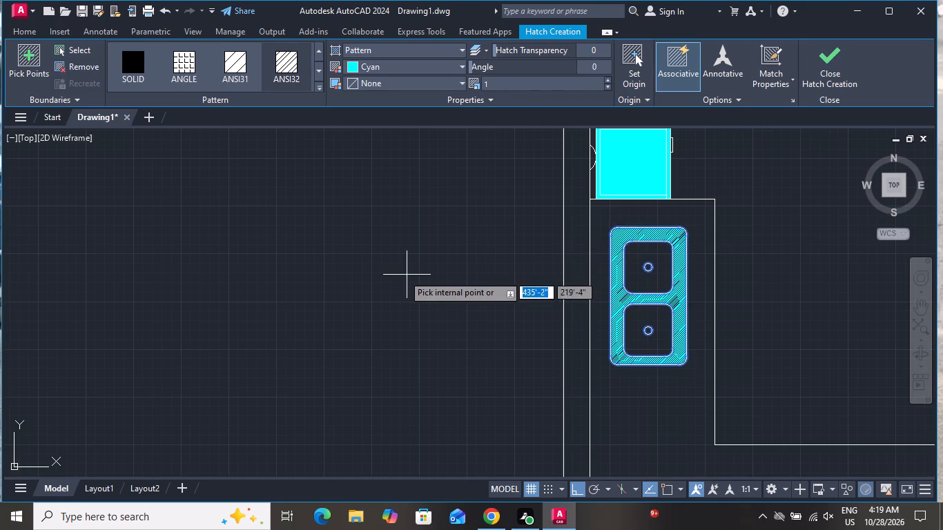
right_click(367, 222)
left_click(409, 245)
scroll(418, 268, "down", 1)
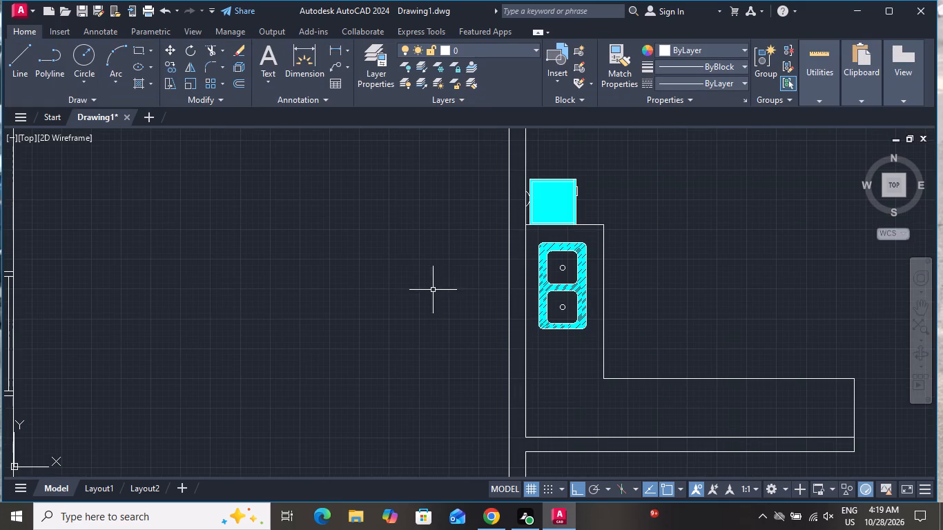
Set the scale of the hatch around the two basins to 4 and its colour to ByBlock.
left_click(572, 242)
key("Escape")
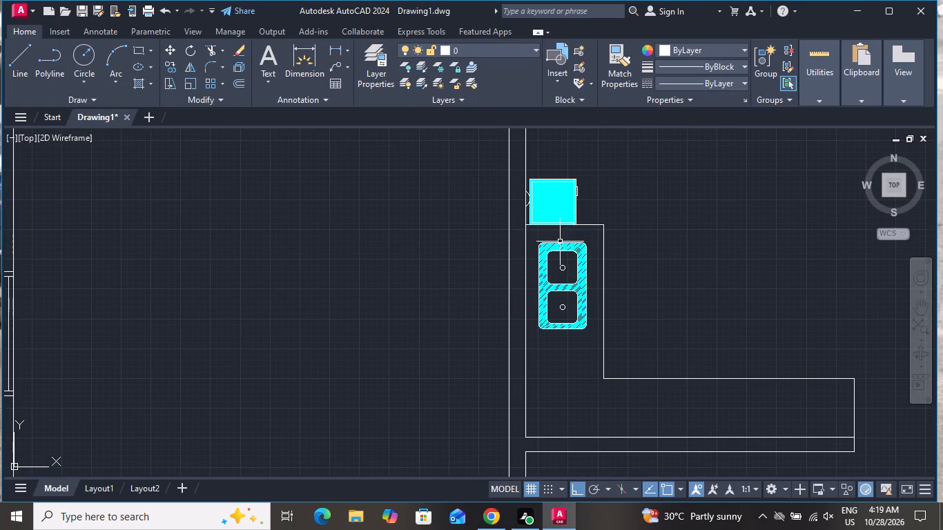
scroll(561, 266, "up", 2)
left_click(616, 238)
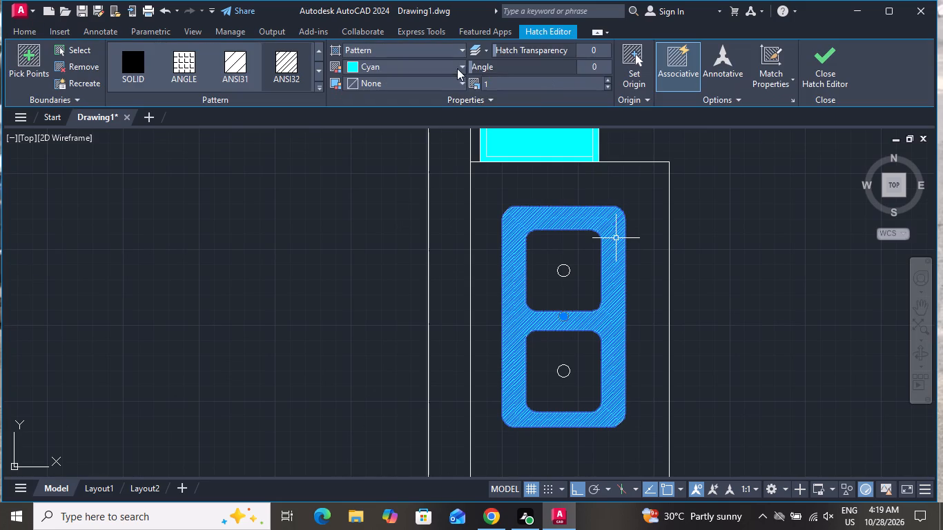
left_click(610, 77)
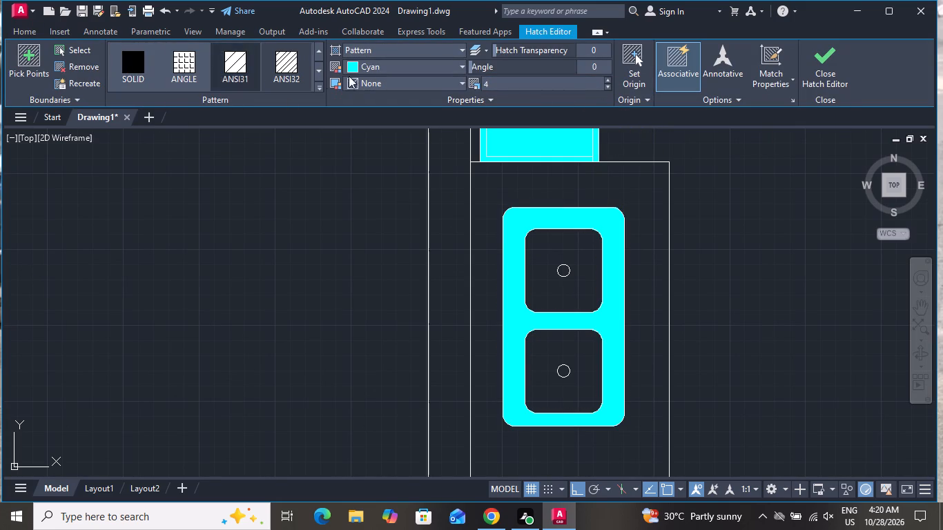
left_click(367, 69)
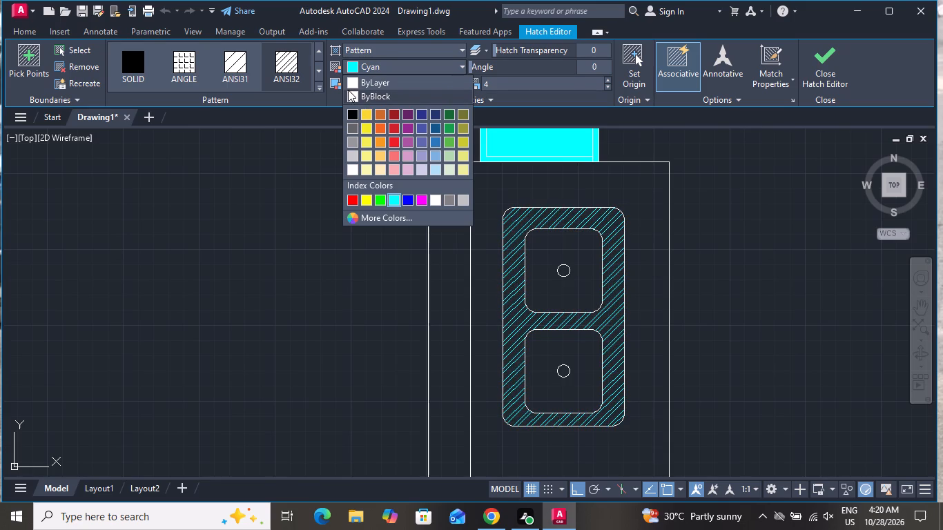
left_click(351, 97)
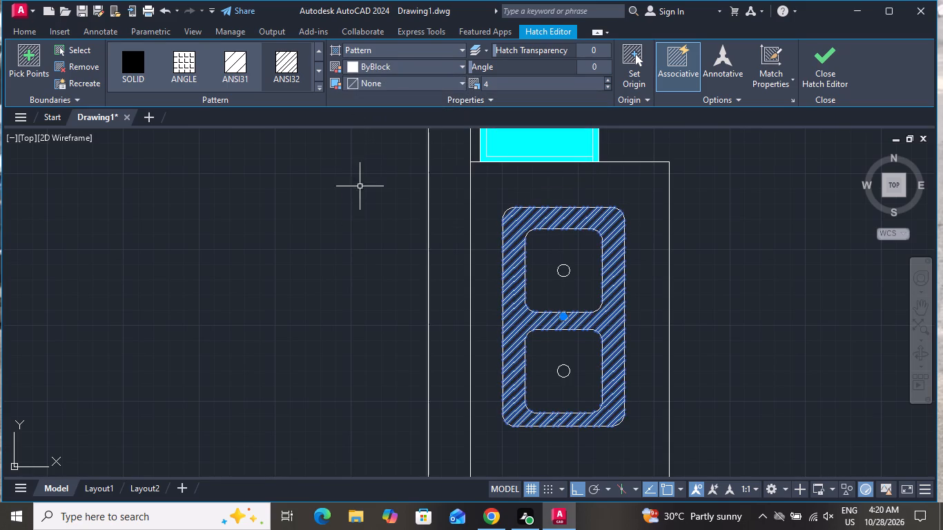
key("Escape")
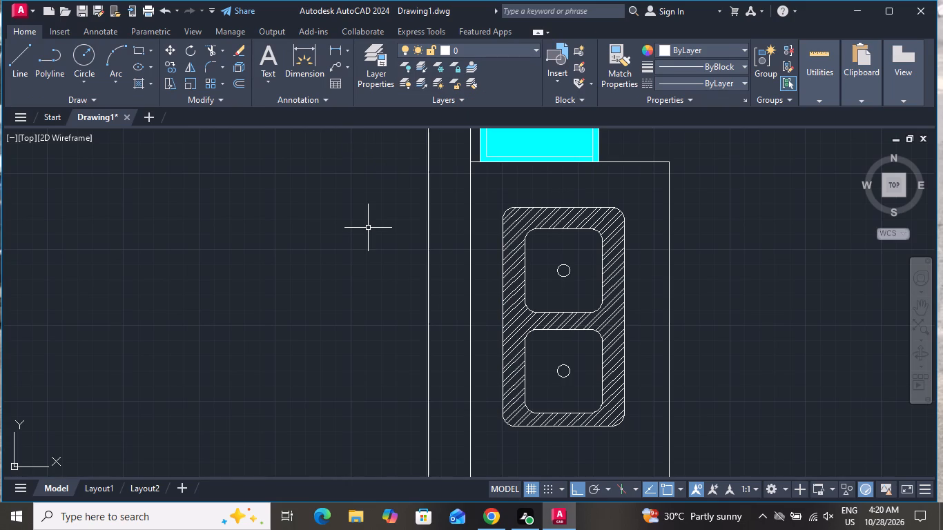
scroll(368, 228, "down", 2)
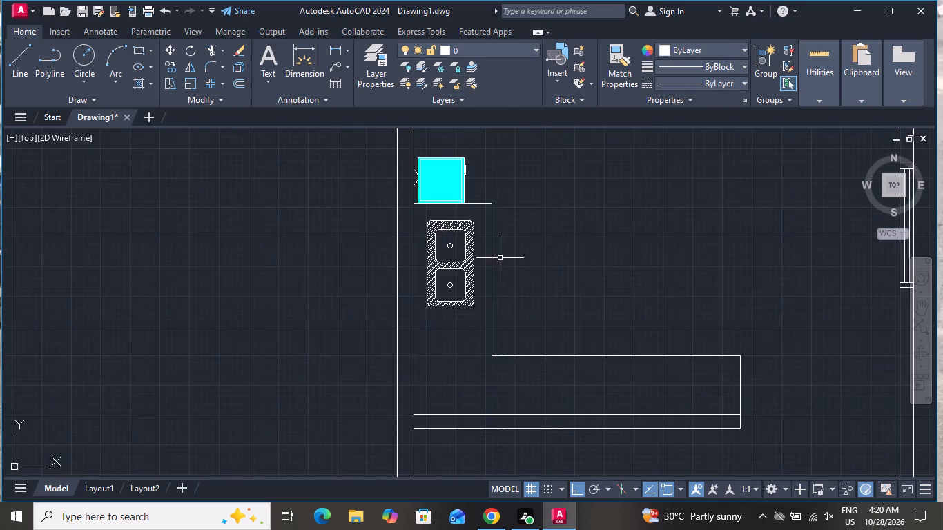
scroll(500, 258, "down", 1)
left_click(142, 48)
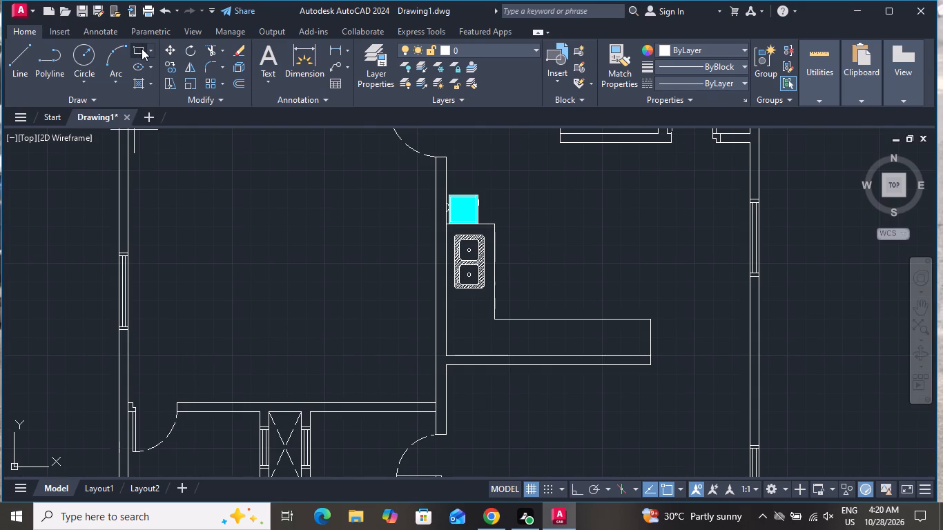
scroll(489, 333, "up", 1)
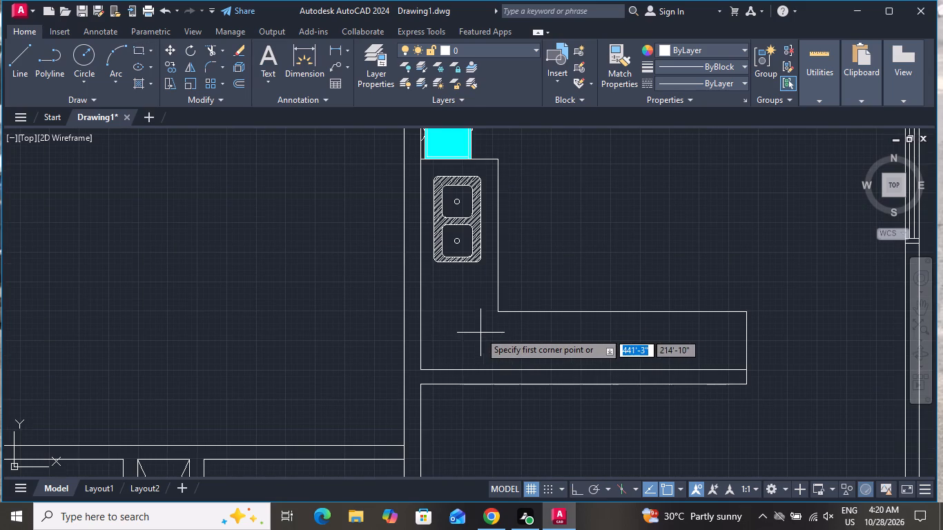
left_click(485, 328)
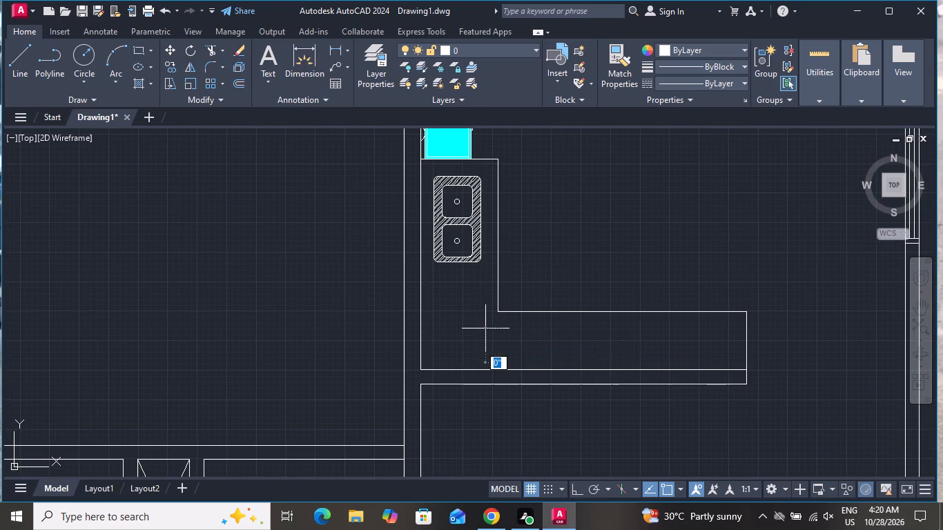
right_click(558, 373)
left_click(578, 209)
Draw a sharp-cornered rectangle about 2' by 1'-3" inside the horizontal leg of the L-shaped counter.
type("REC F O")
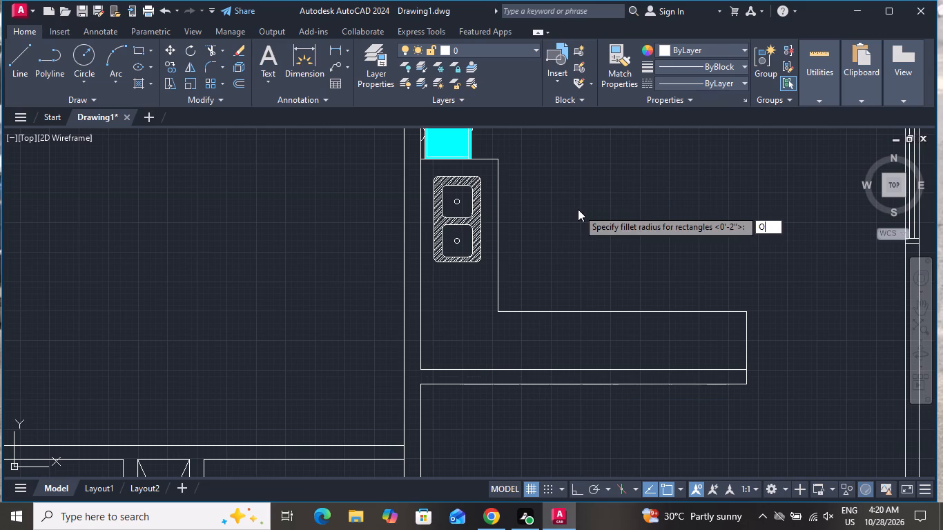
key("space")
left_click(578, 209)
left_click(540, 245)
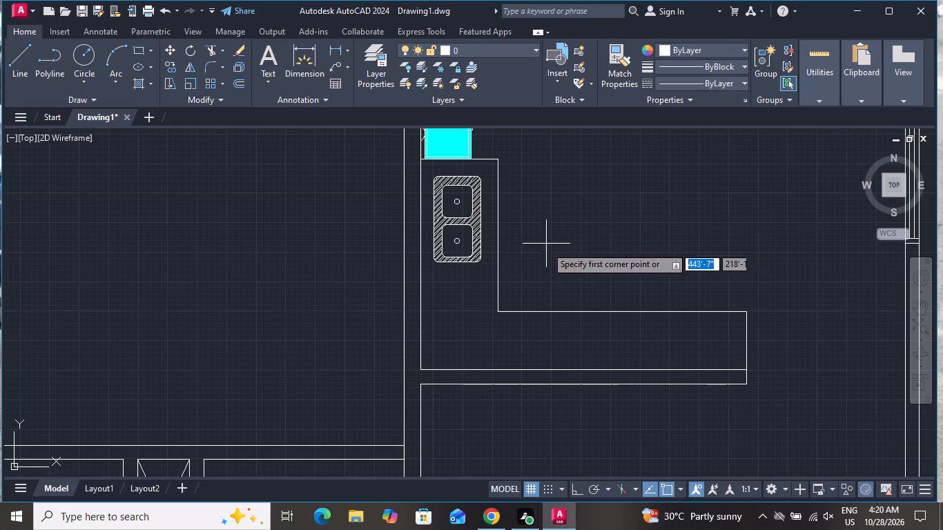
scroll(496, 328, "up", 1)
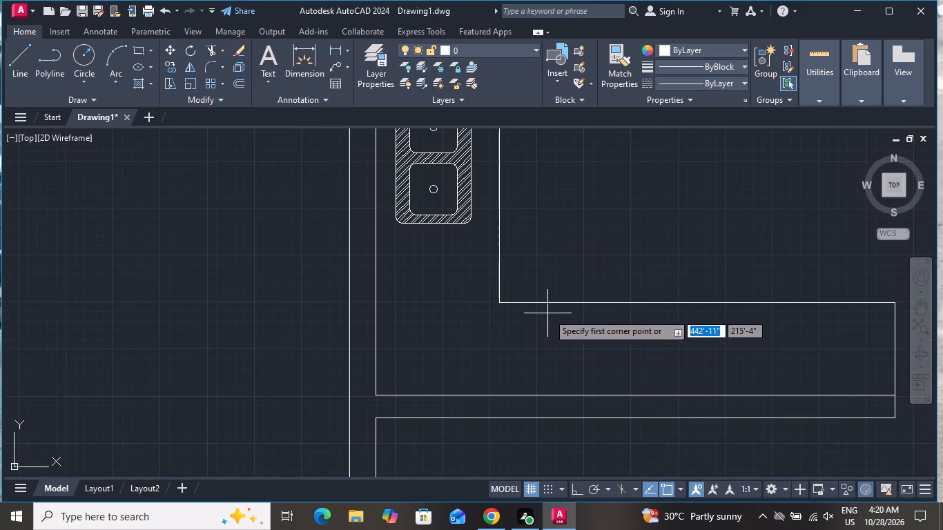
left_click(629, 320)
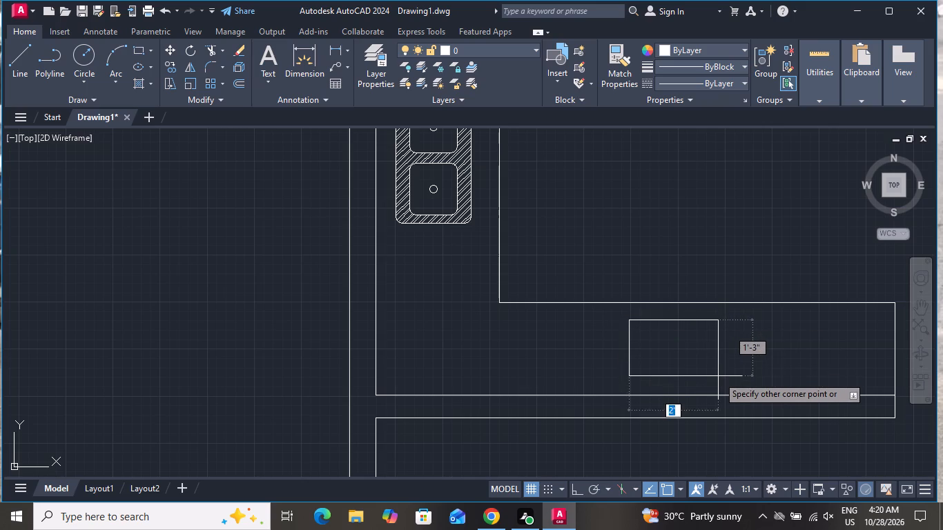
left_click(719, 380)
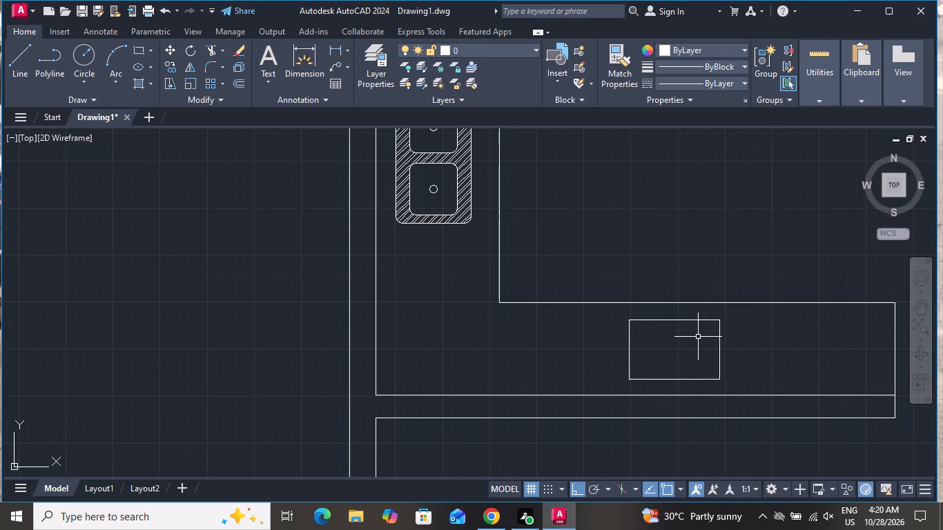
Draw a narrow rectangle about 1'-7" by 1" along the top edge of the new counter rectangle.
left_click(135, 50)
scroll(686, 323, "up", 2)
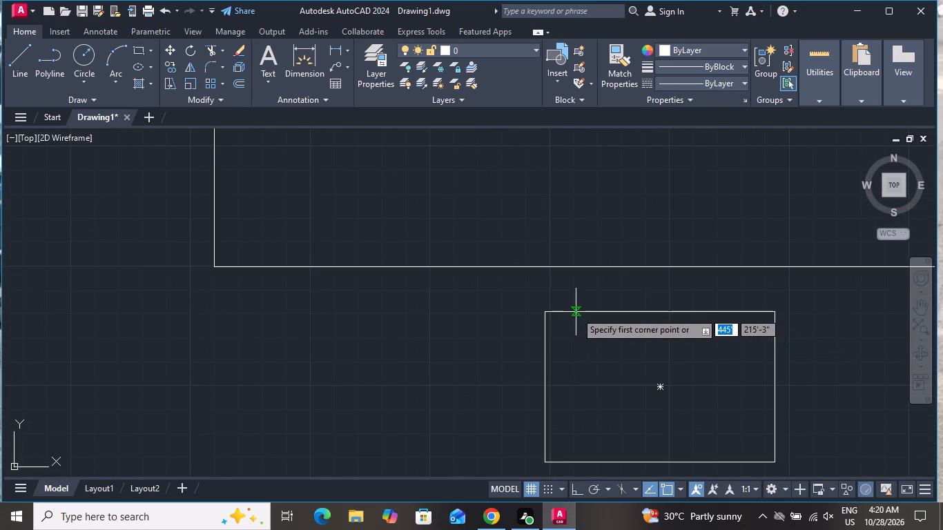
left_click(570, 311)
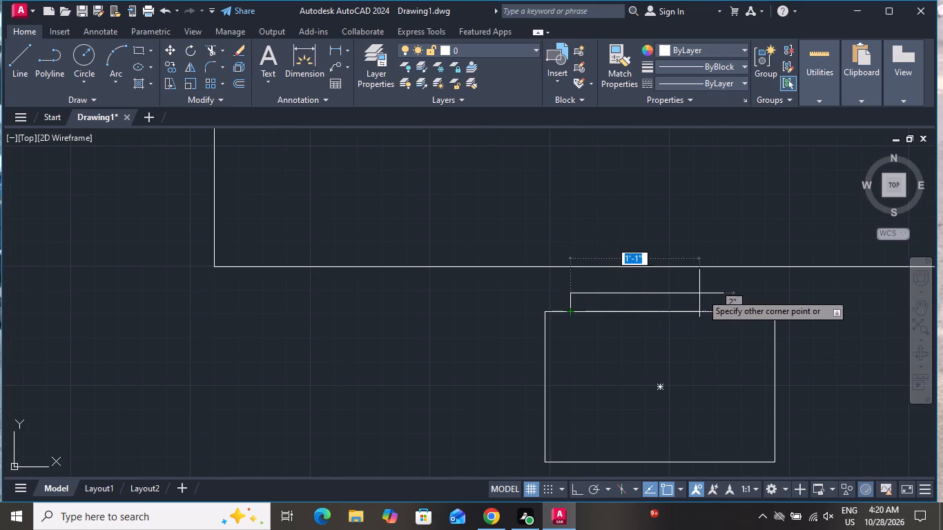
left_click(756, 300)
scroll(801, 335, "down", 1)
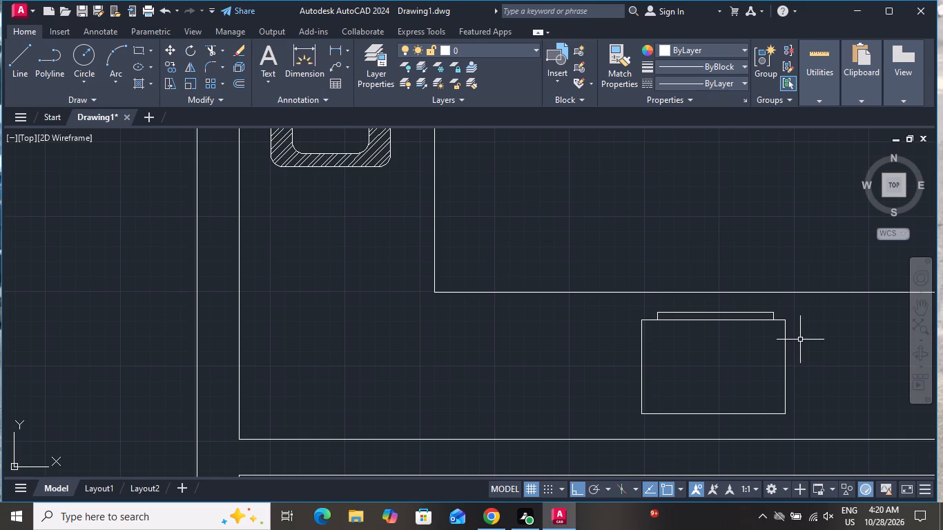
Draw two concentric circles as a burner inside the upper-left corner of the counter rectangle.
left_click(82, 55)
scroll(672, 353, "up", 1)
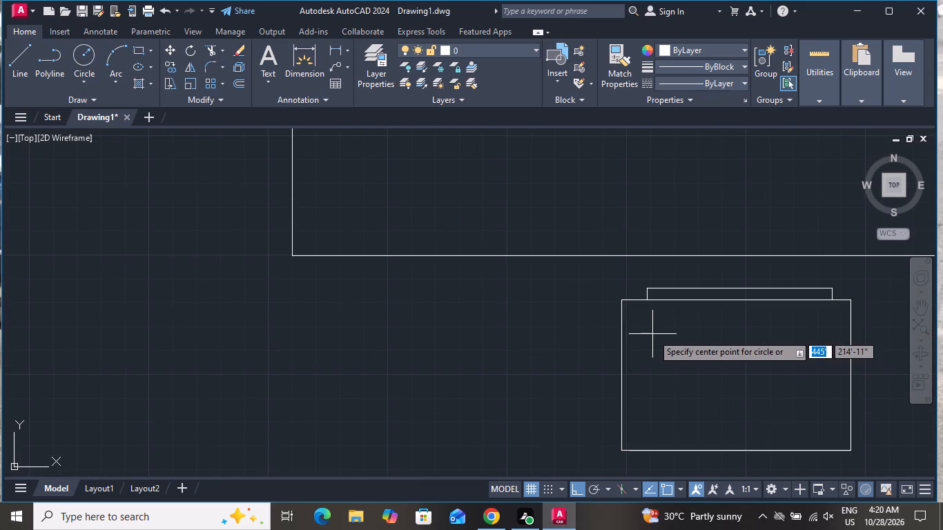
left_click(656, 333)
left_click(670, 353)
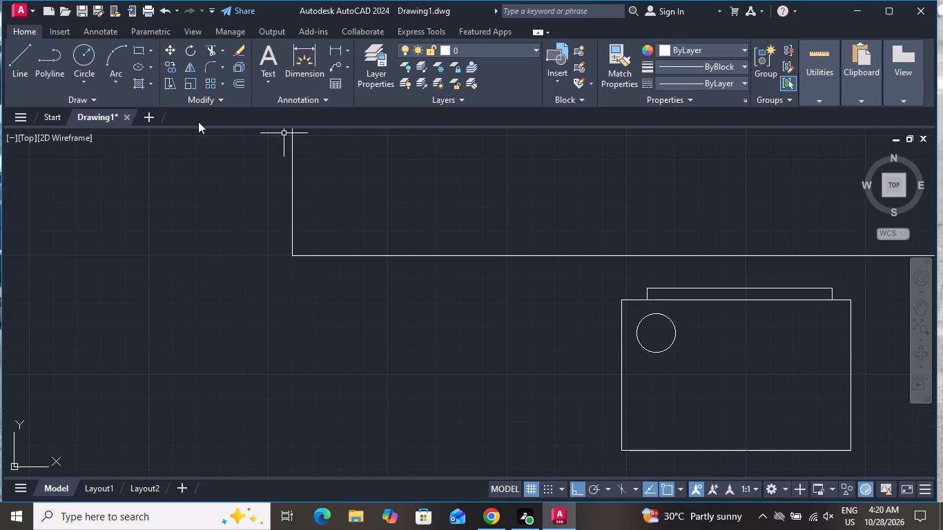
left_click(84, 61)
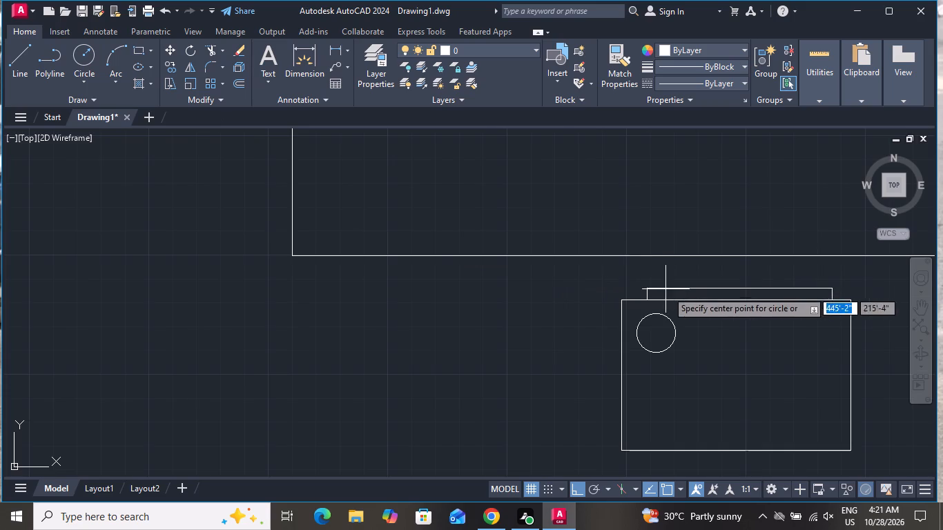
scroll(668, 324, "up", 1)
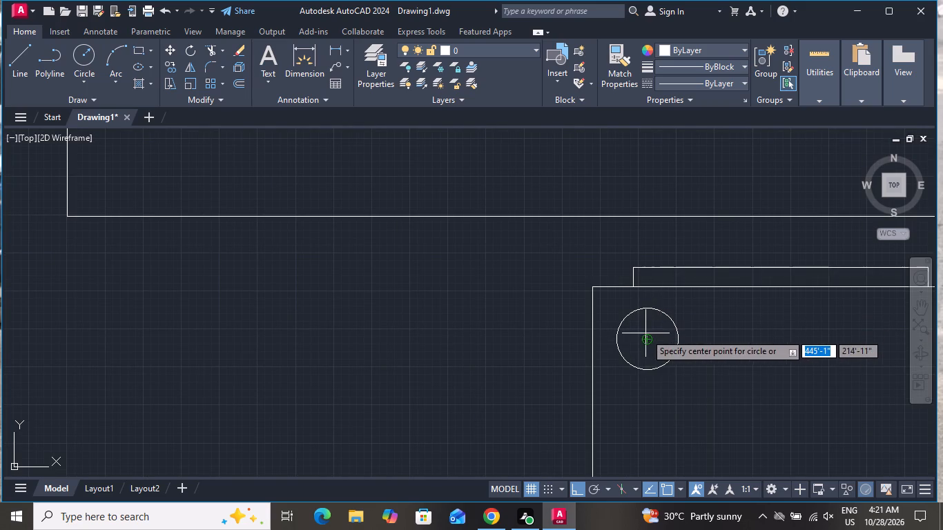
left_click(646, 337)
left_click(657, 350)
Copy the two concentric circles to the other three corners and the centre of the counter rectangle.
left_click(706, 315)
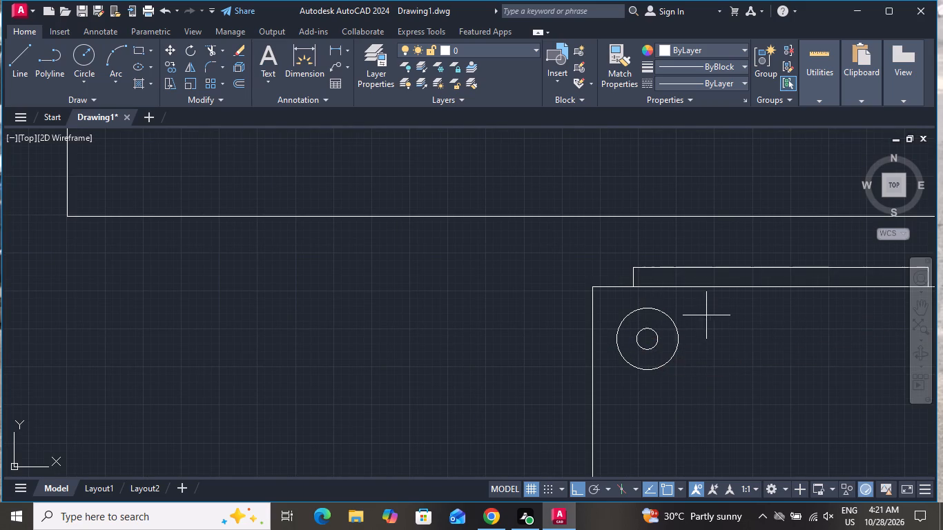
left_click(631, 377)
left_click(172, 63)
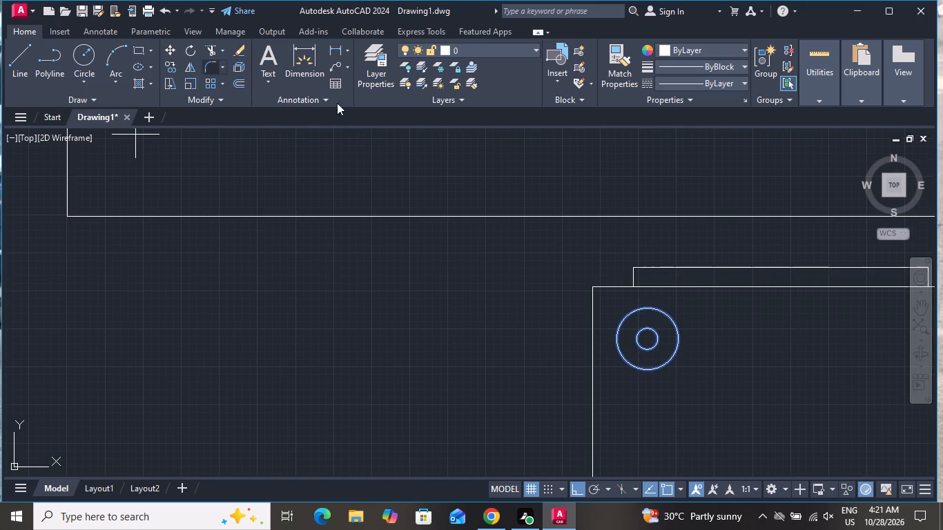
left_click(658, 342)
scroll(837, 329, "down", 2)
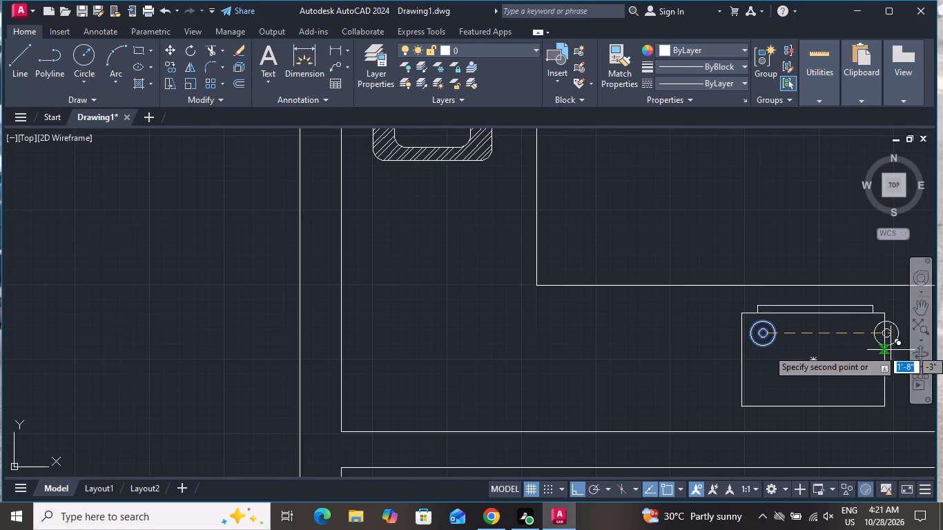
left_click(866, 349)
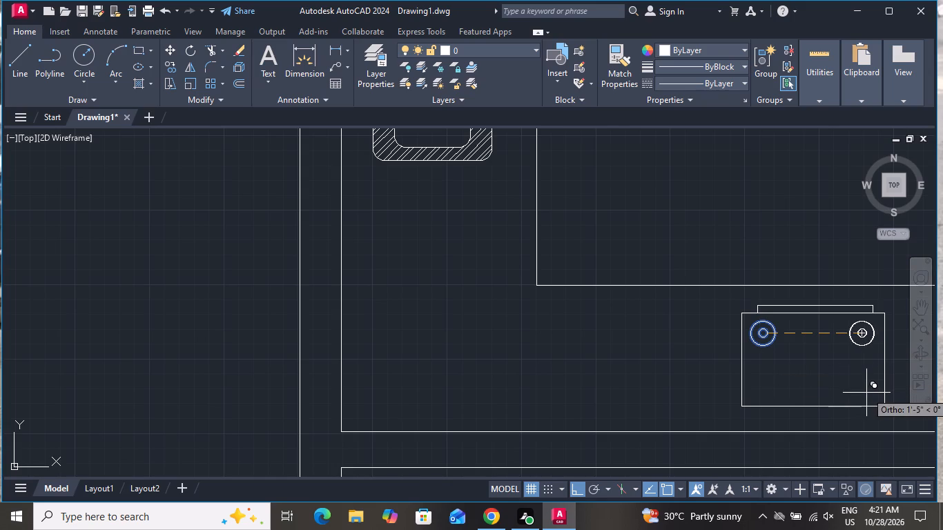
left_click(581, 497)
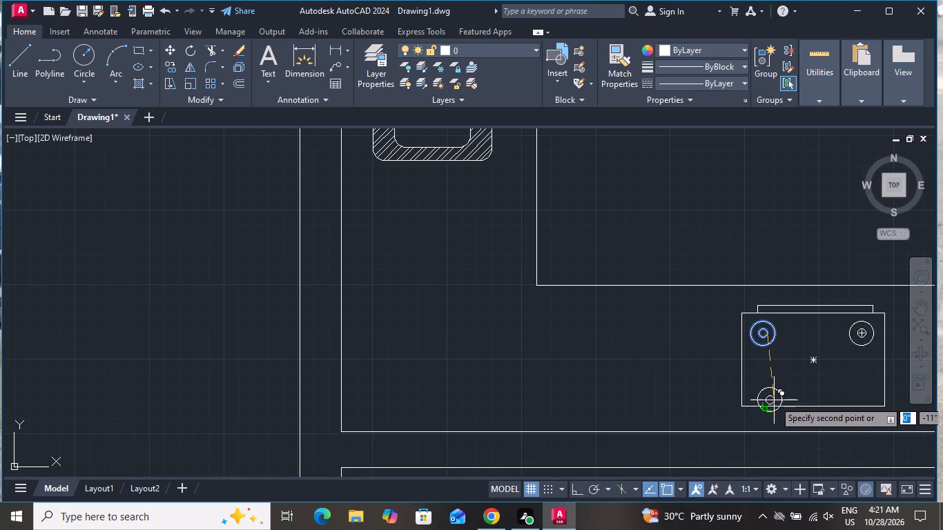
left_click(768, 388)
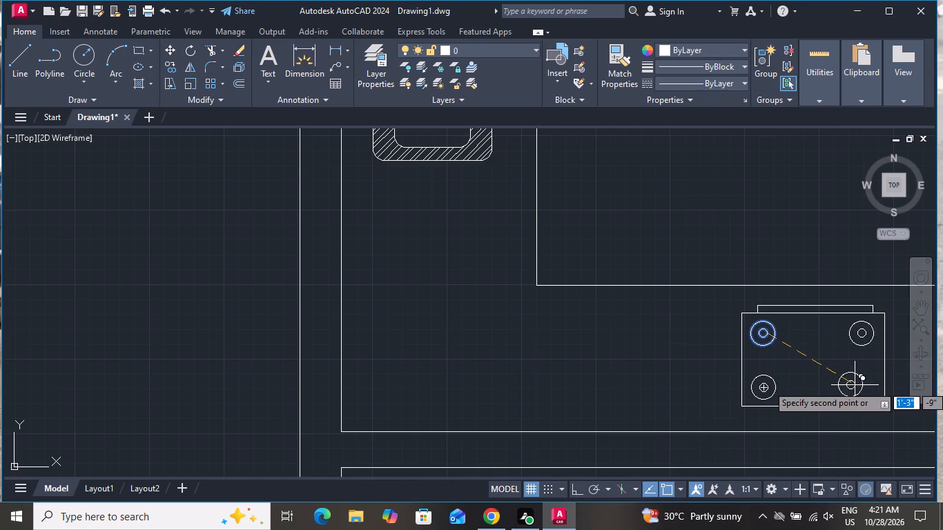
left_click(867, 386)
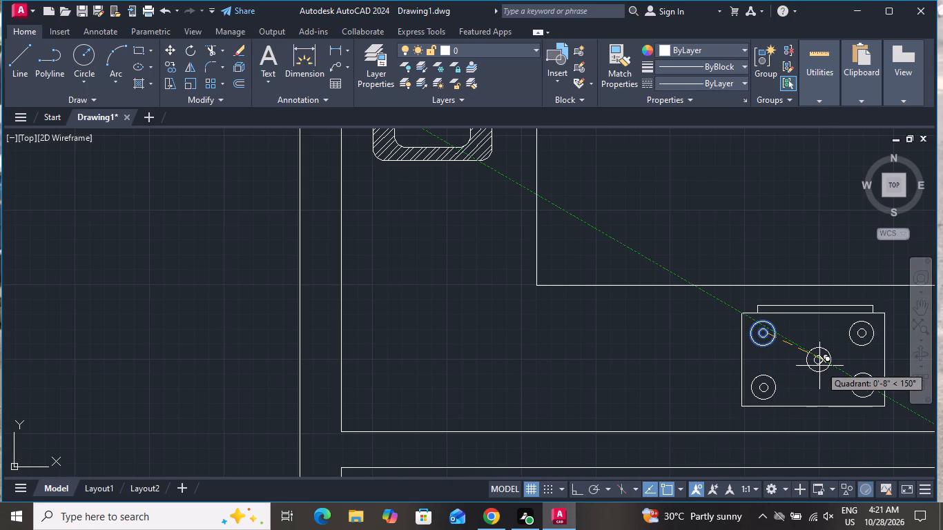
left_click(818, 364)
right_click(605, 362)
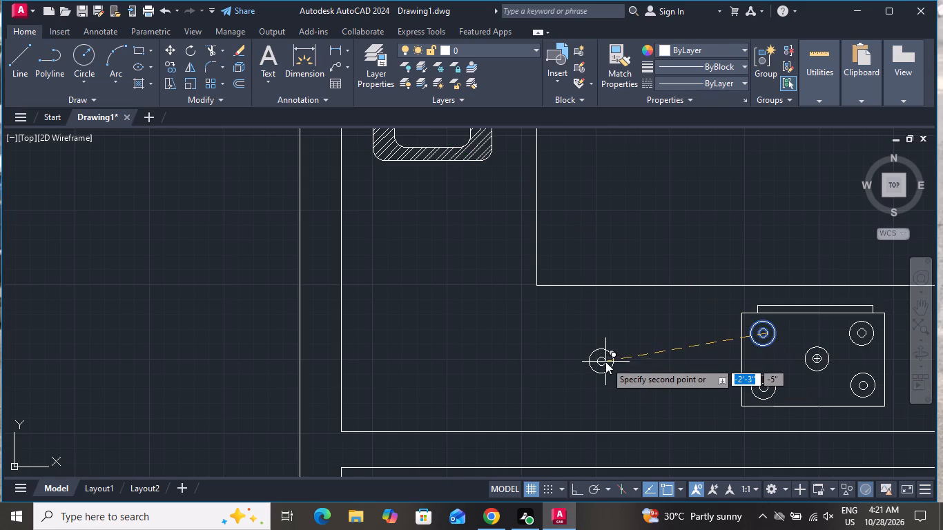
left_click(652, 187)
Draw a rectangle about 2'-10" by 4' inside the small room with the sliding door, above the kitchen.
scroll(651, 321, "down", 3)
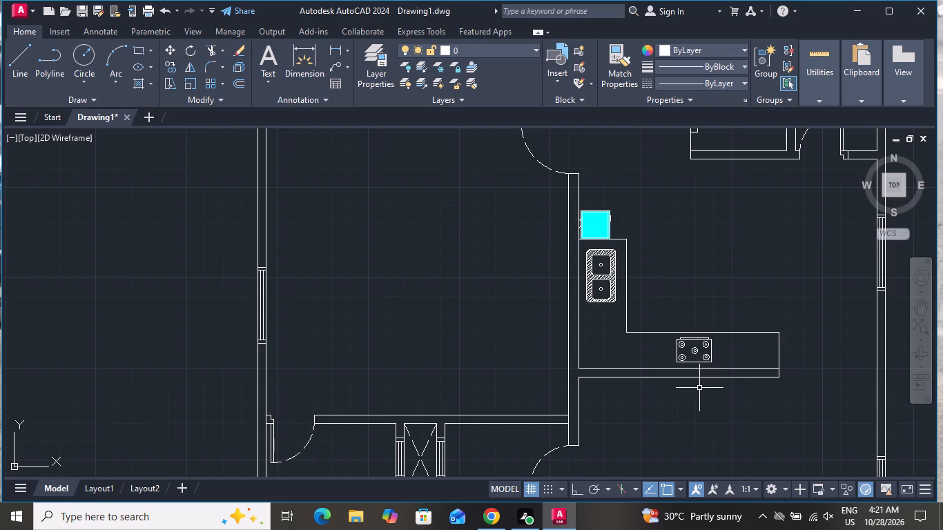
scroll(694, 395, "down", 3)
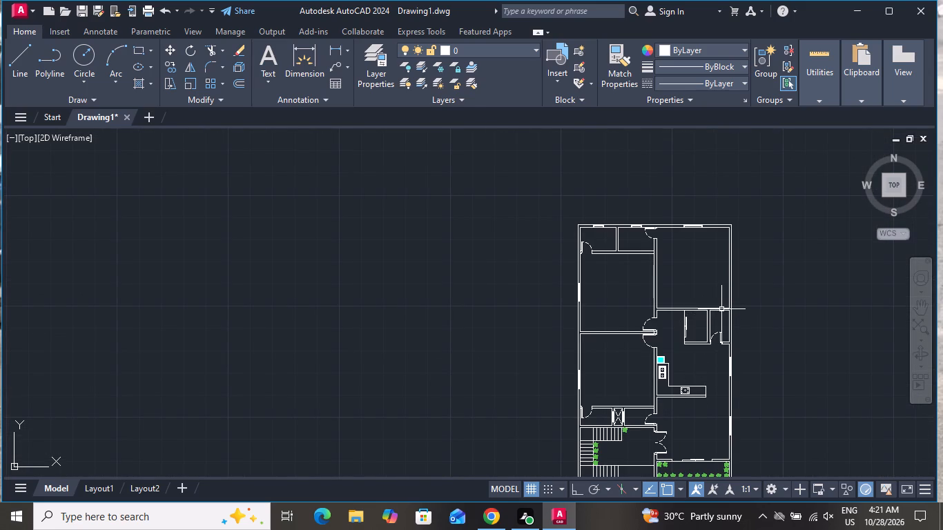
scroll(714, 306, "up", 2)
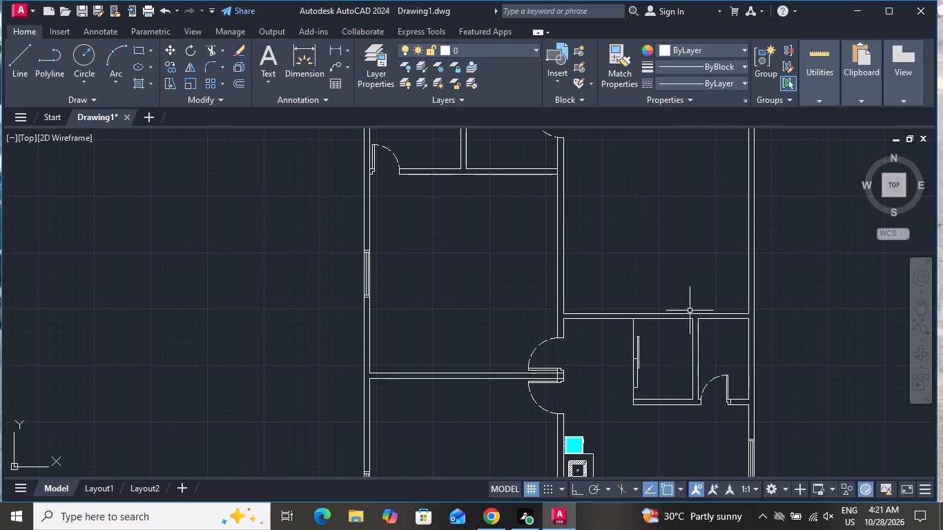
left_click(139, 48)
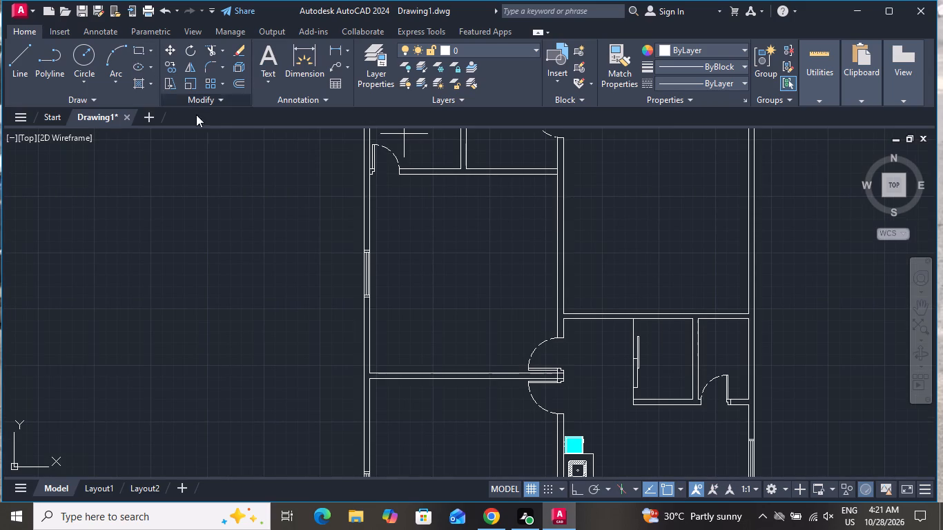
scroll(679, 356, "up", 1)
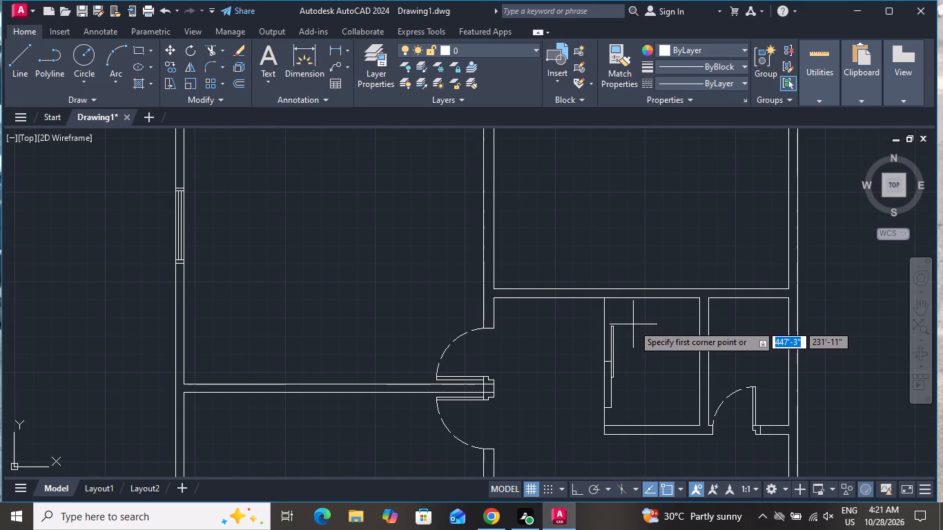
left_click(633, 322)
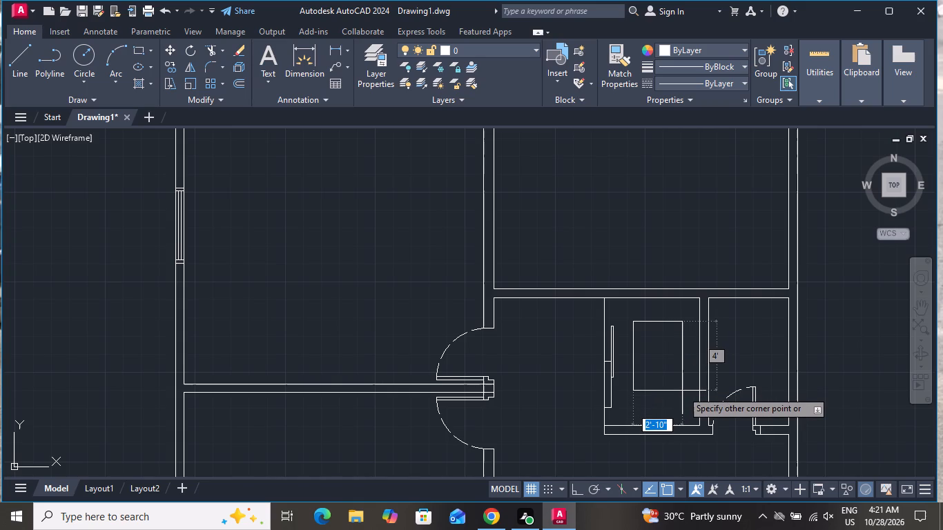
left_click(682, 391)
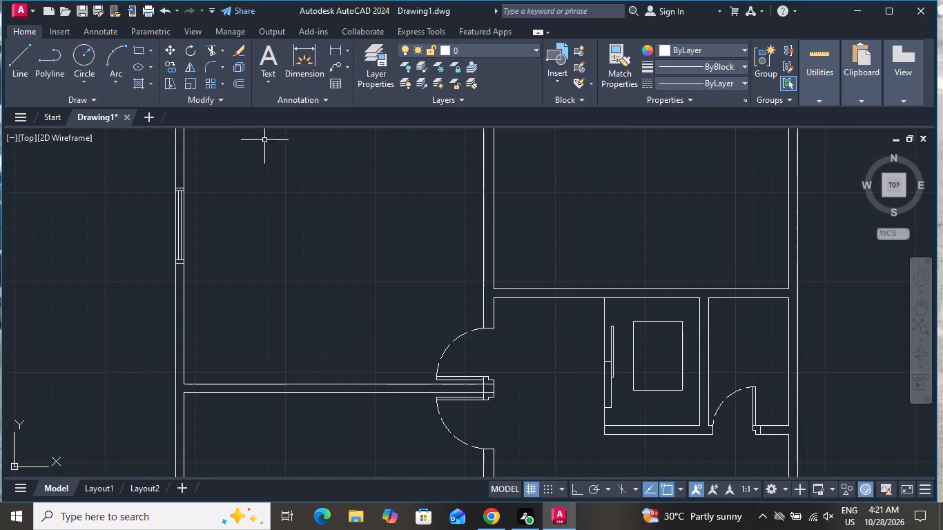
Draw a three-point arc from the rectangle's upper-left corner through its lower-left corner, ending about 6'-7" away in the space beyond the sliding door.
left_click(118, 48)
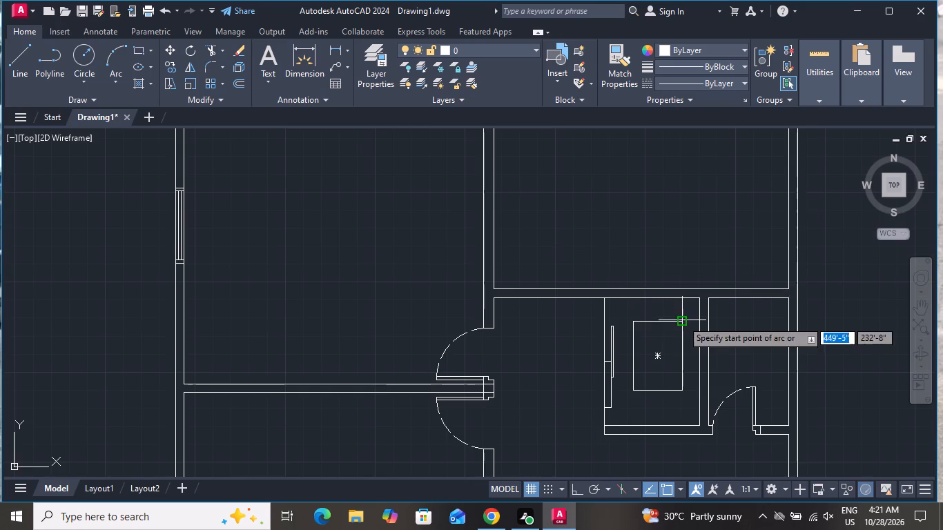
scroll(638, 330, "up", 2)
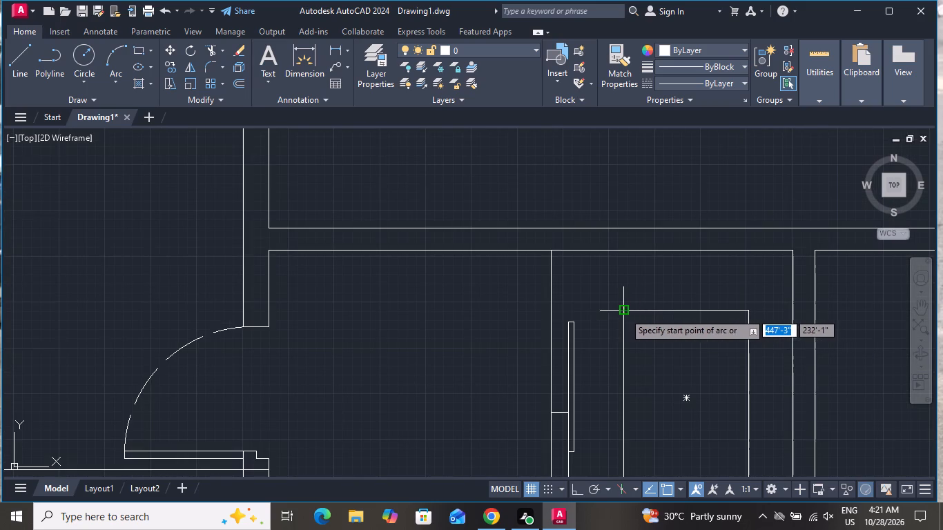
left_click(624, 312)
scroll(679, 296, "down", 2)
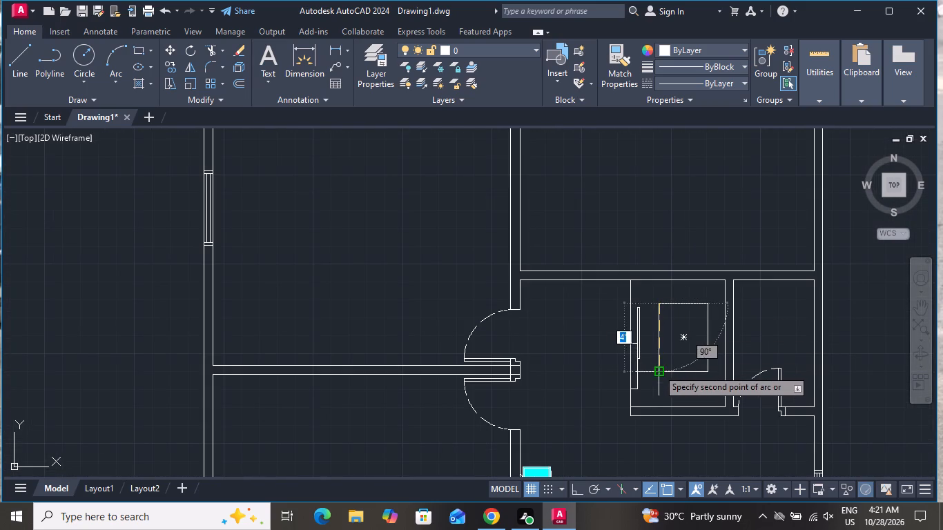
left_click(658, 367)
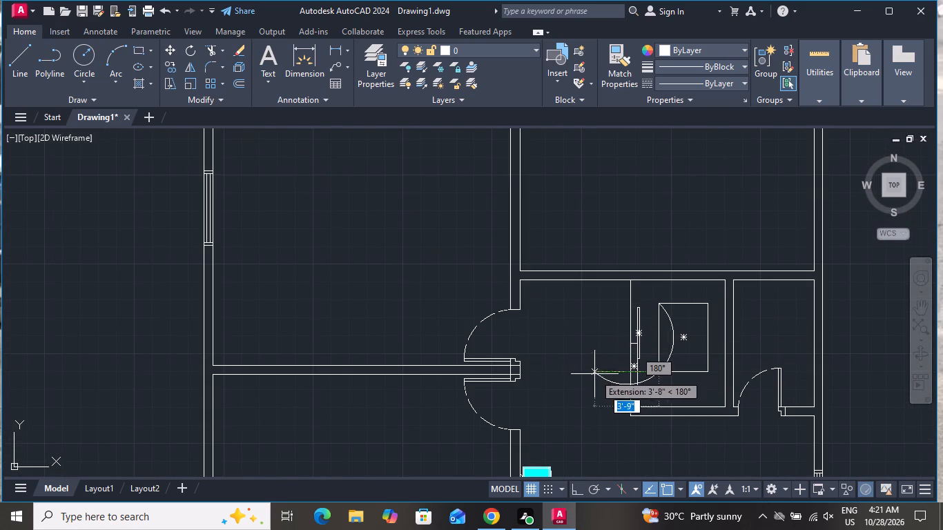
scroll(570, 375, "up", 3)
scroll(558, 382, "down", 2)
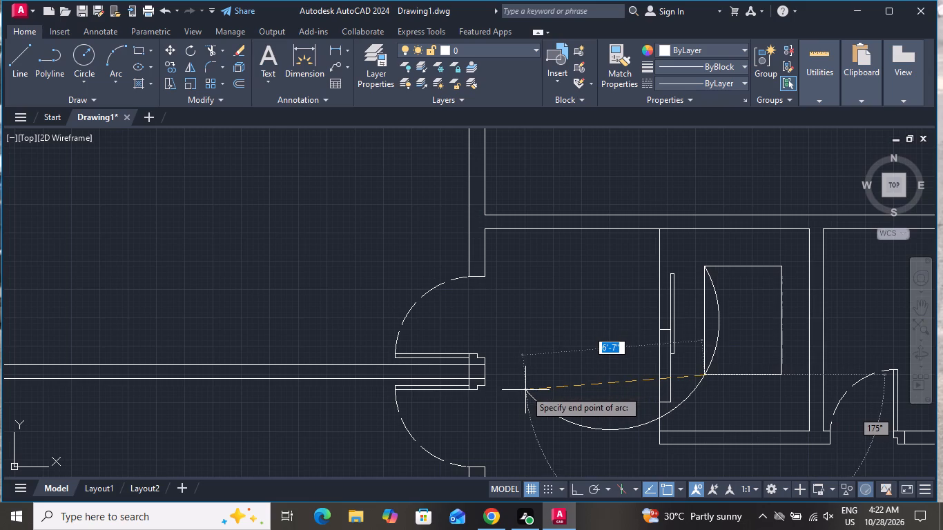
left_click(524, 390)
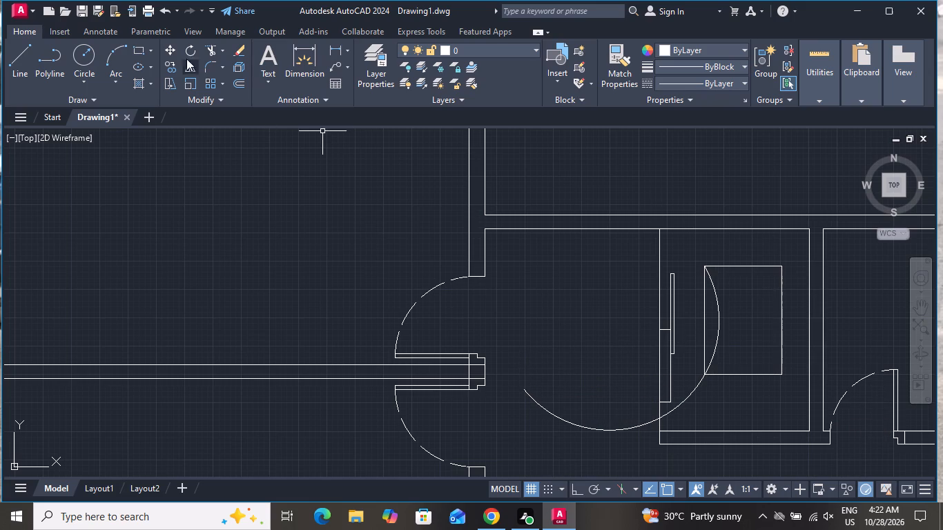
Draw a three-point arc from the rectangle's upper-right corner through its lower-right corner, ending outside the small room below the neighbouring swing door.
left_click(112, 57)
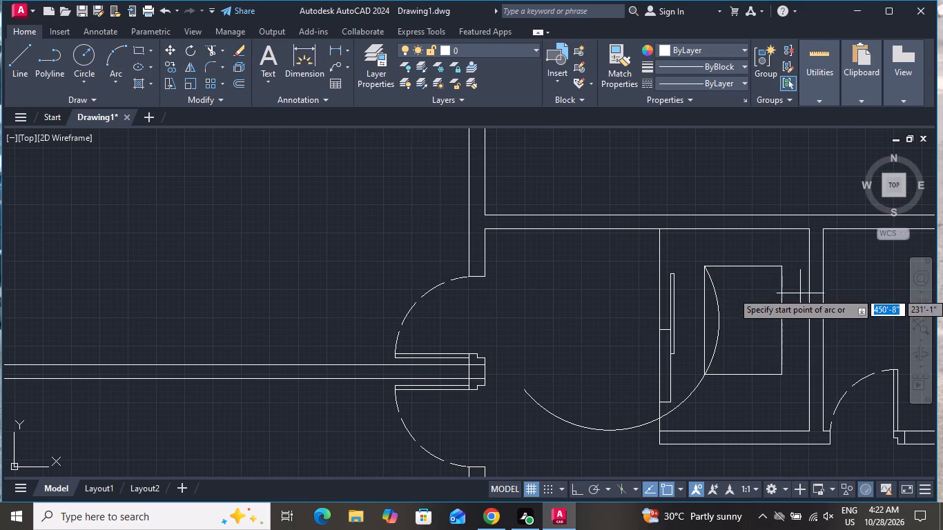
left_click(780, 264)
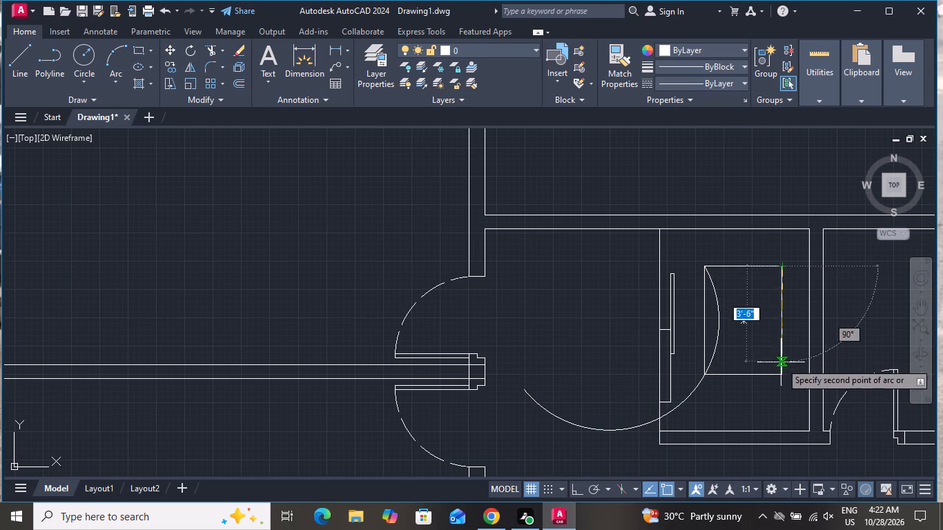
left_click(781, 373)
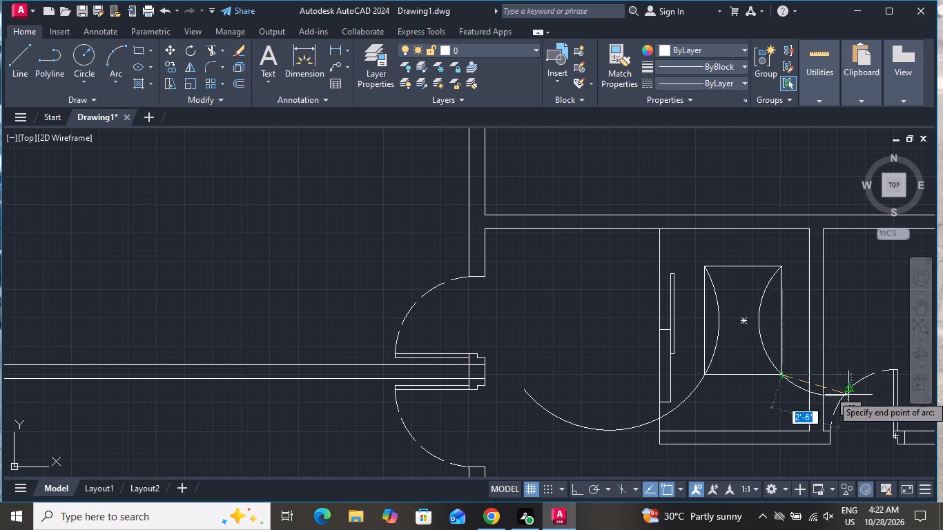
left_click(879, 469)
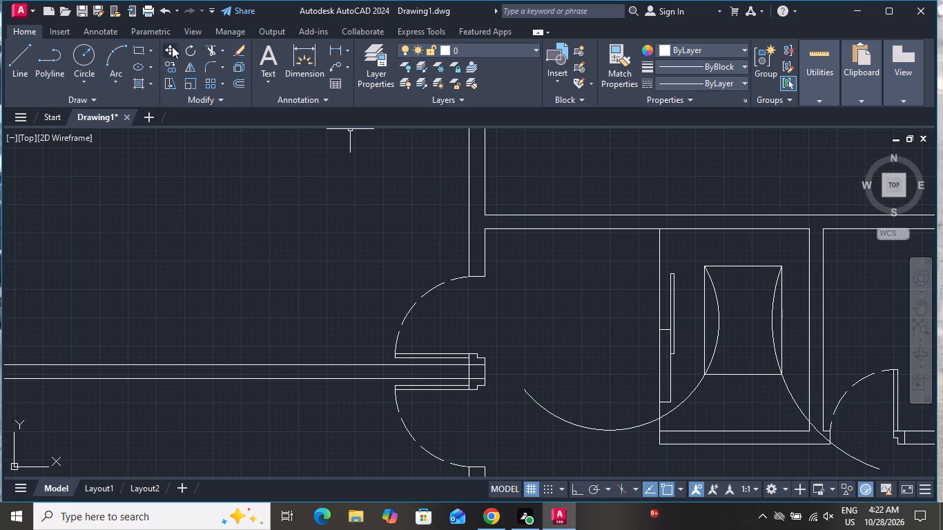
Draw a three-point arc from the rectangle's upper-left corner through its upper-right corner, ending about 1'-4" away on the room's right wall.
left_click(106, 50)
scroll(730, 263, "up", 1)
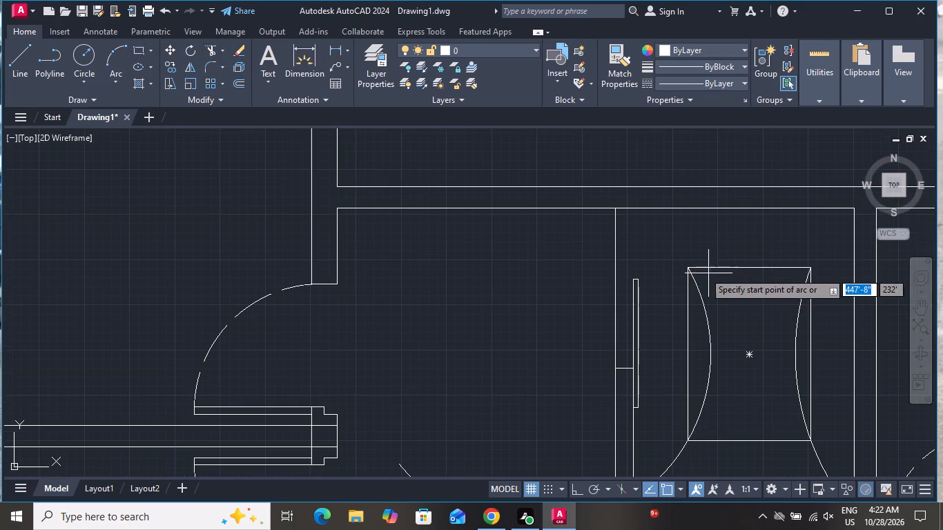
left_click(688, 266)
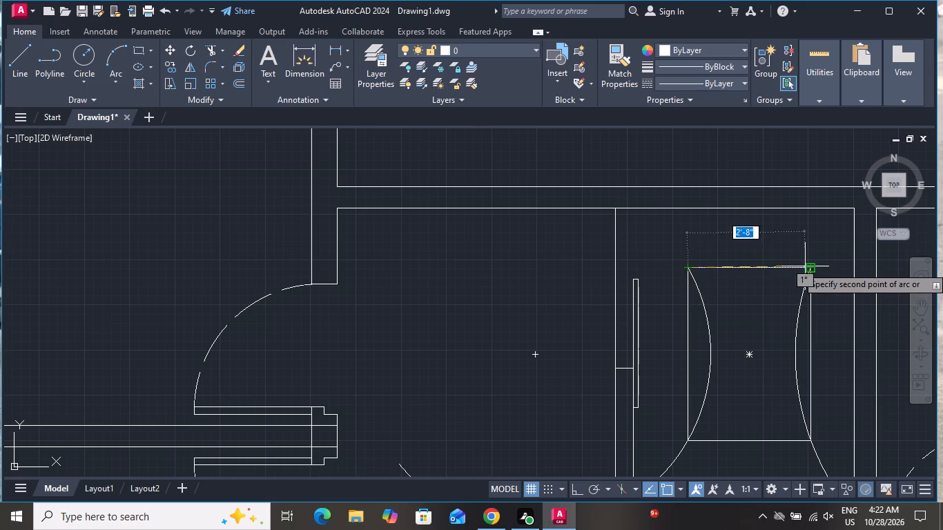
left_click(813, 267)
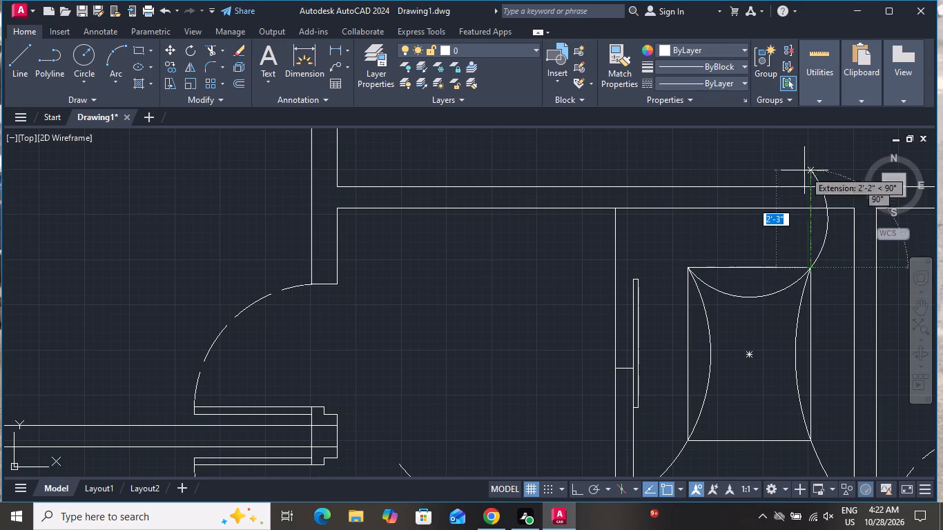
scroll(761, 171, "down", 2)
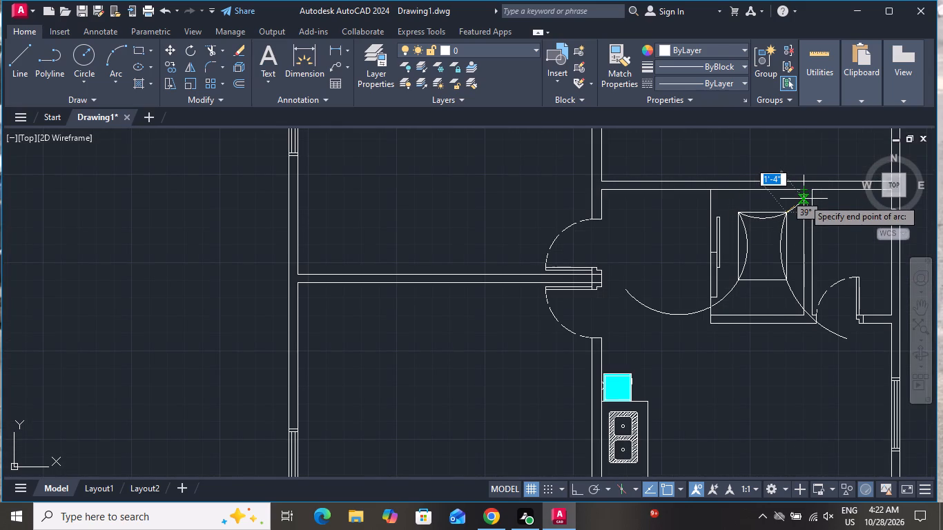
left_click(804, 199)
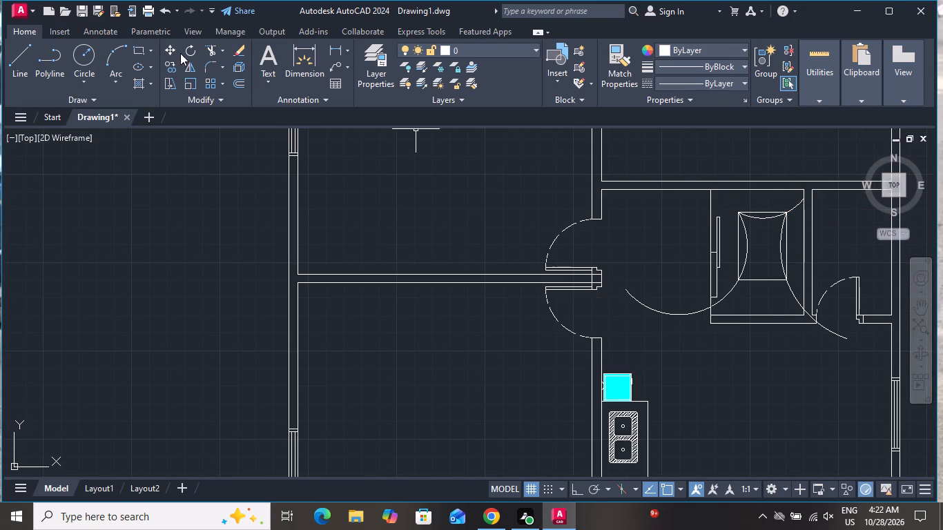
Draw a three-point arc from the rectangle's lower-left corner through its lower-right corner, ending within the thickness of the room's right wall.
left_click(106, 52)
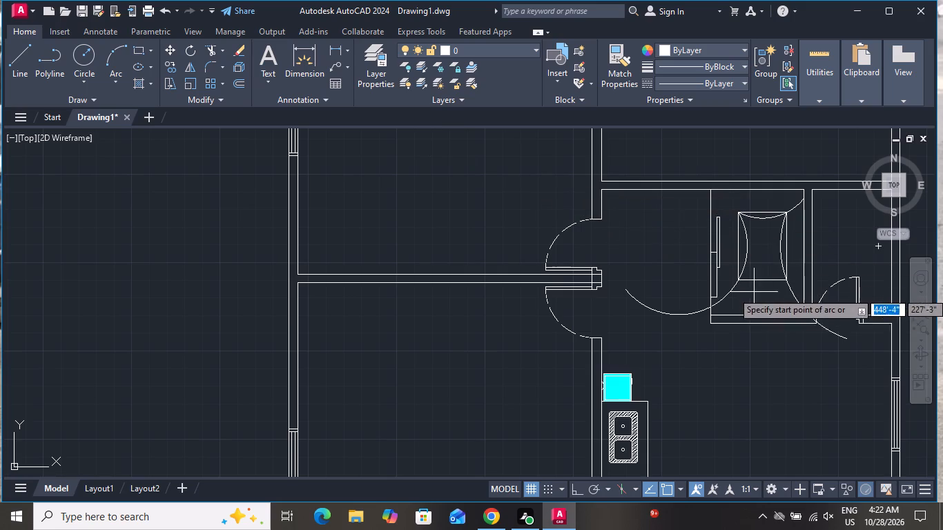
scroll(752, 290, "up", 2)
left_click(712, 264)
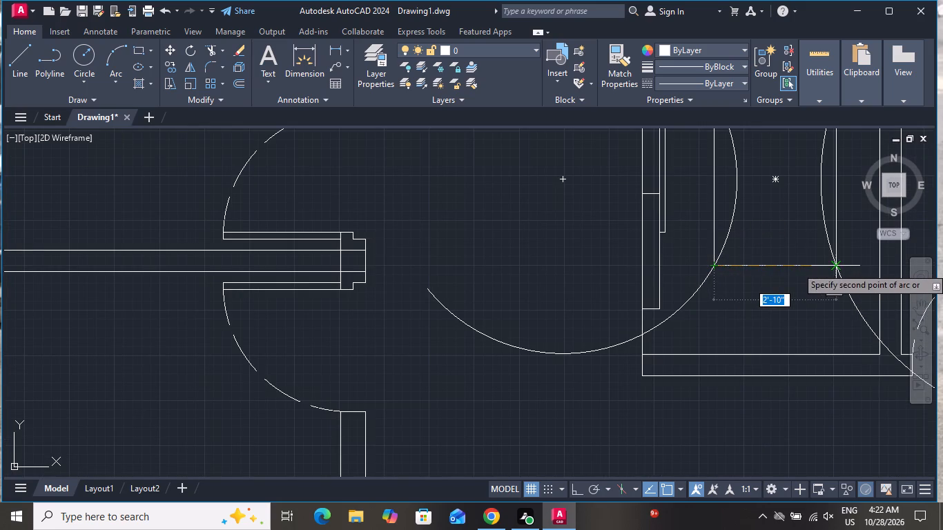
left_click(840, 264)
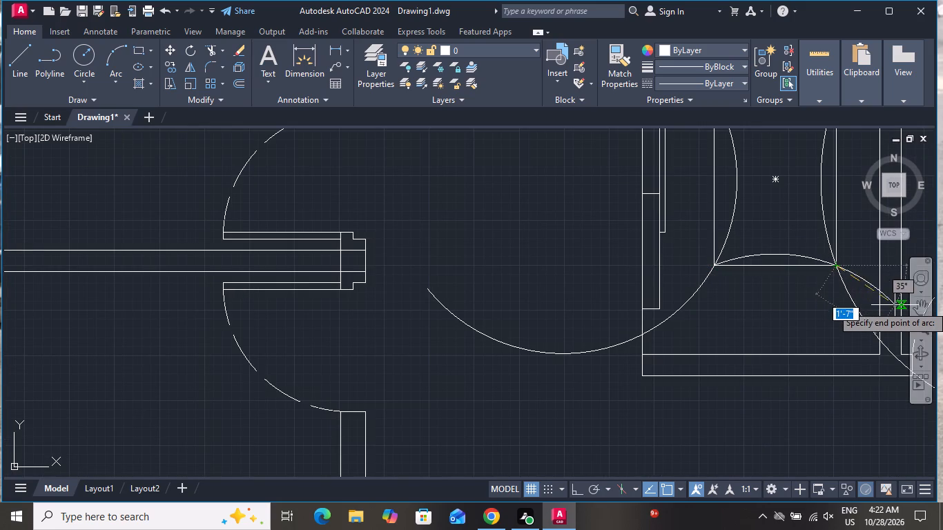
left_click(888, 303)
scroll(672, 246, "down", 1)
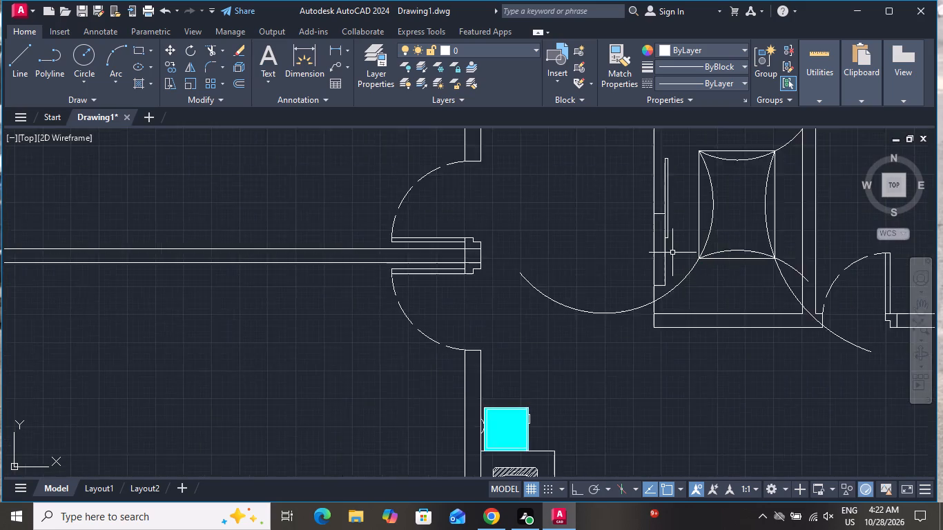
scroll(672, 253, "down", 1)
Trim away all portions of the four arcs that extend outside the rectangle in the small room.
left_click(213, 47)
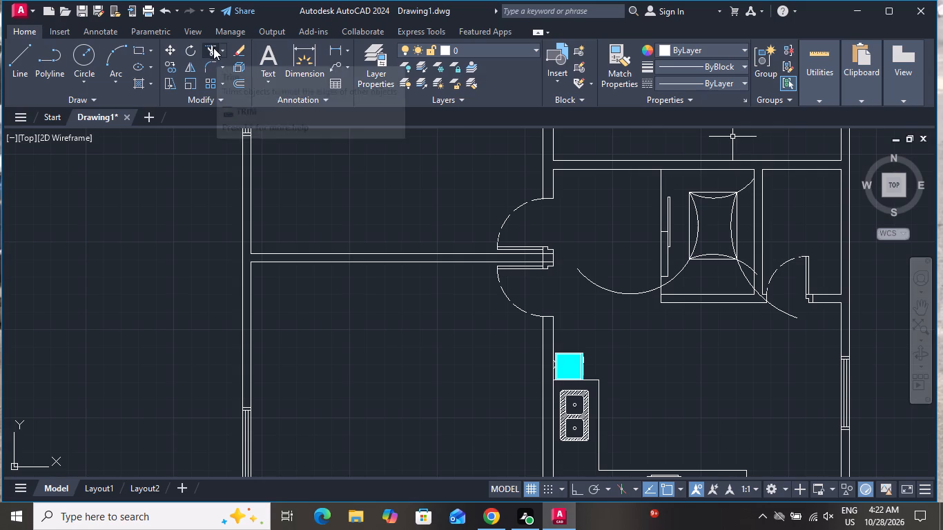
scroll(753, 282, "up", 2)
left_click(726, 233)
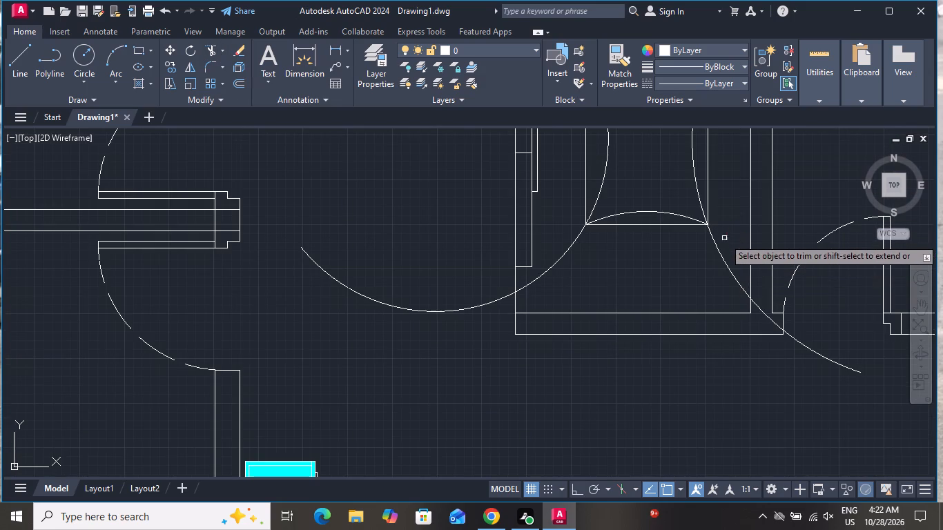
left_click(725, 249)
left_click(720, 253)
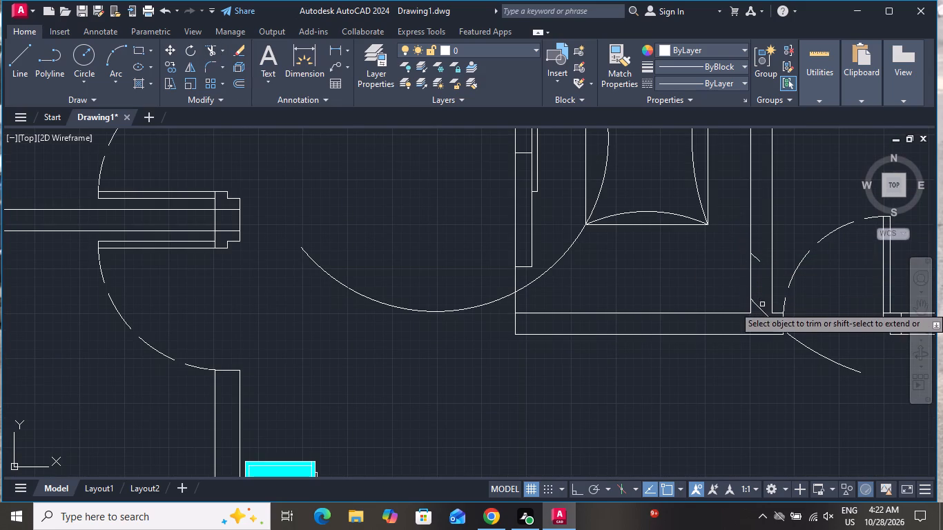
left_click(759, 307)
left_click(801, 342)
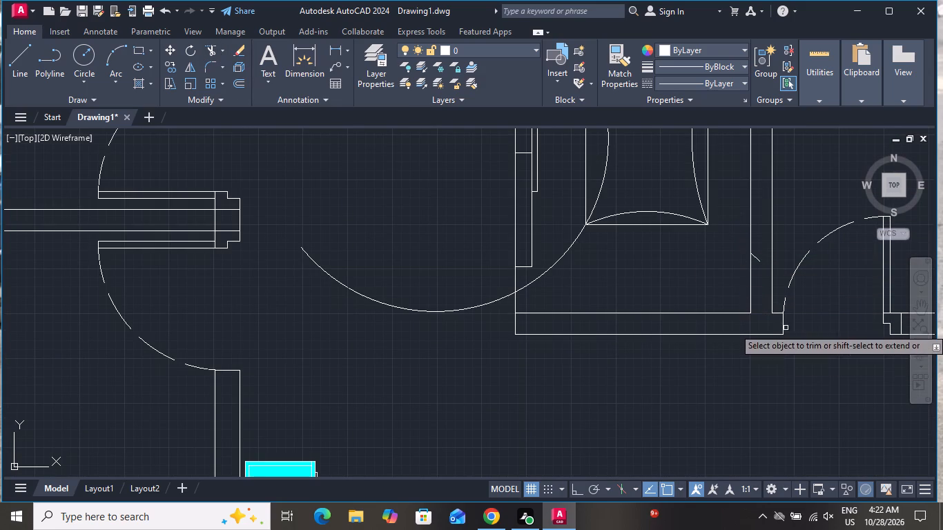
left_click(759, 261)
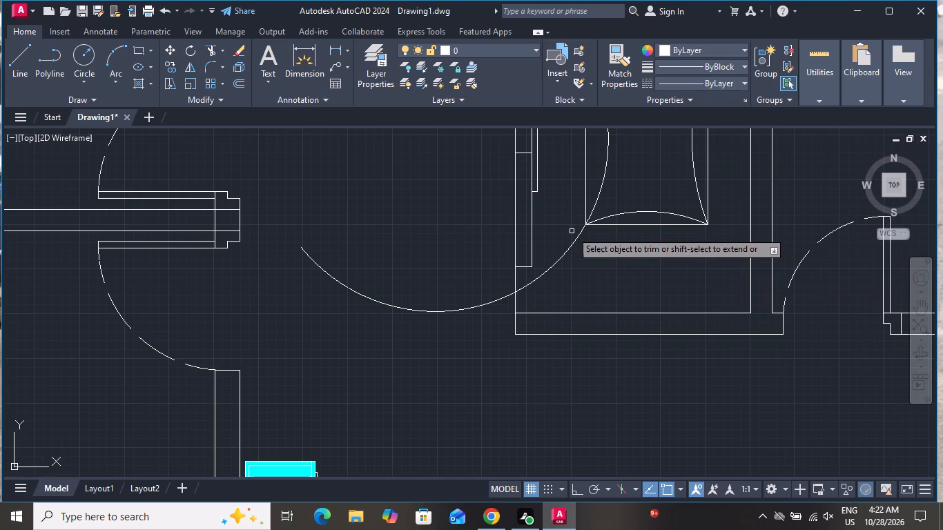
left_click(577, 237)
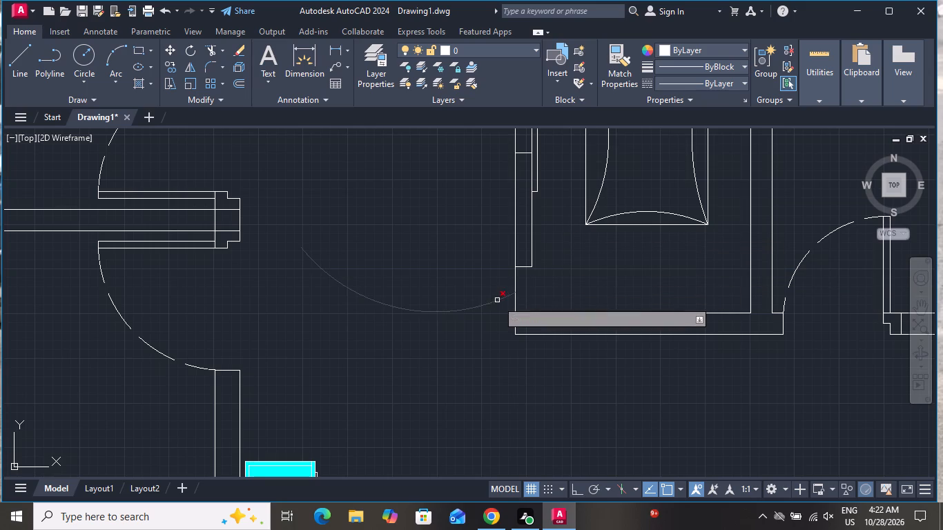
left_click(497, 300)
scroll(503, 363, "down", 2)
scroll(588, 246, "up", 2)
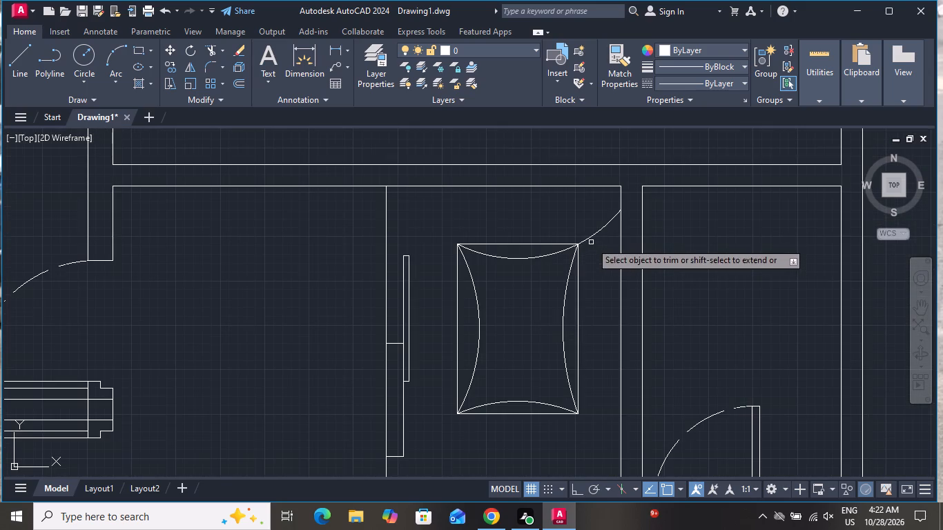
left_click(595, 236)
scroll(621, 266, "down", 1)
right_click(681, 286)
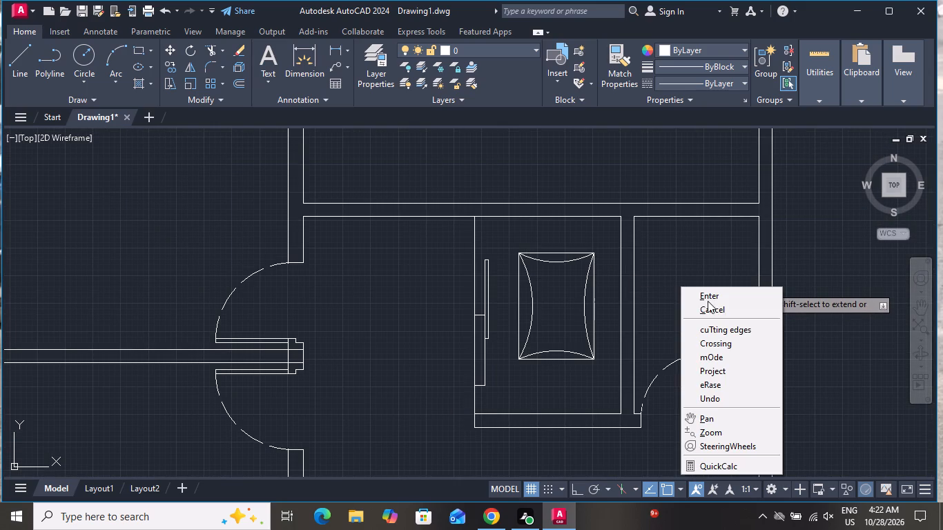
left_click(707, 306)
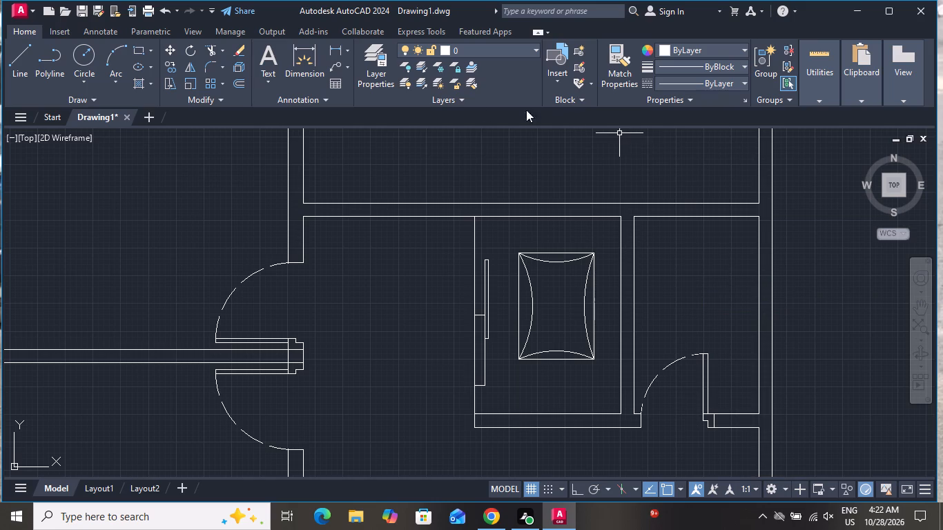
Draw a circle centred in the rectangle, with its radius reaching the left arc.
left_click(80, 47)
left_click(555, 306)
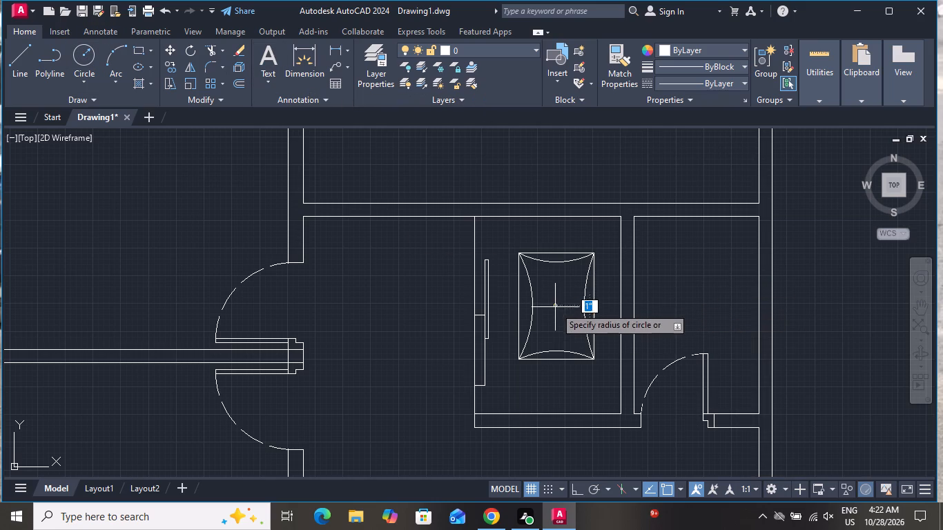
left_click(558, 328)
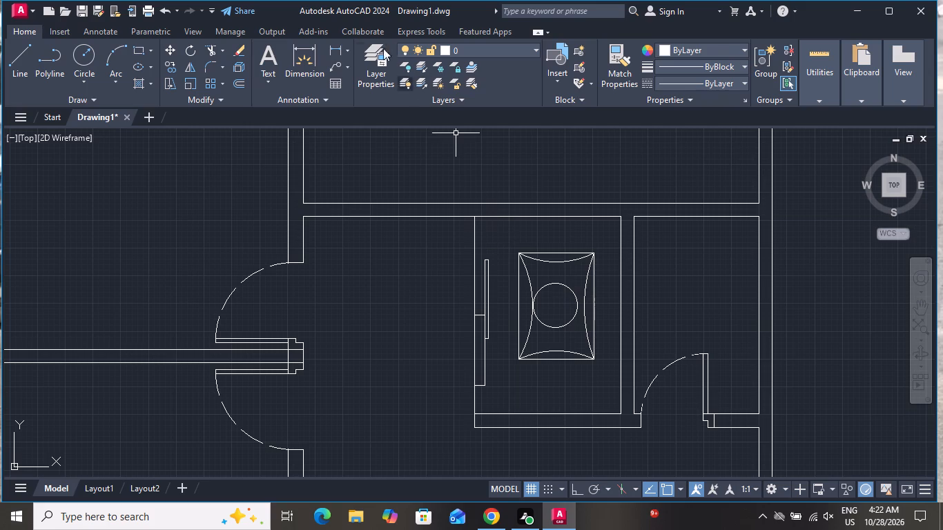
Draw a five-pointed star of connected freehand lines inside the circle, with its five outer tips on the circle.
left_click(23, 66)
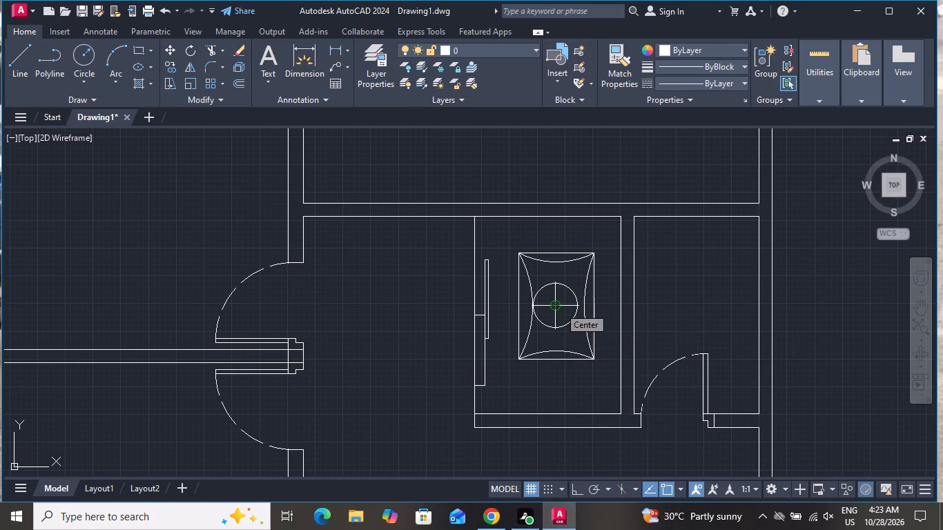
scroll(556, 302, "up", 1)
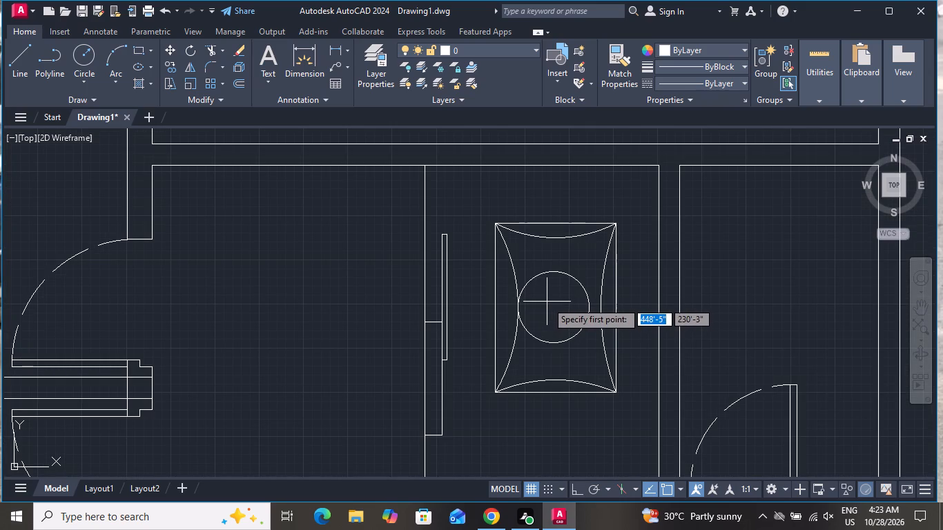
left_click(545, 299)
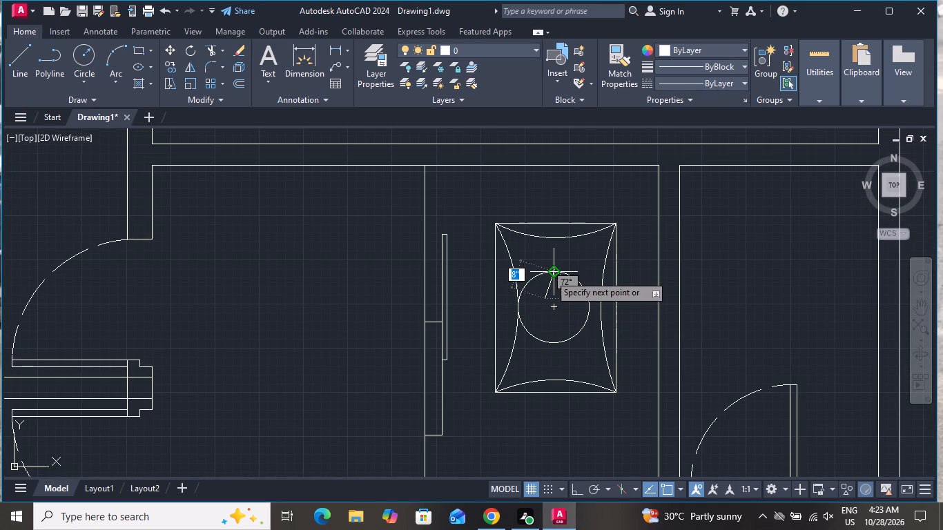
left_click(551, 272)
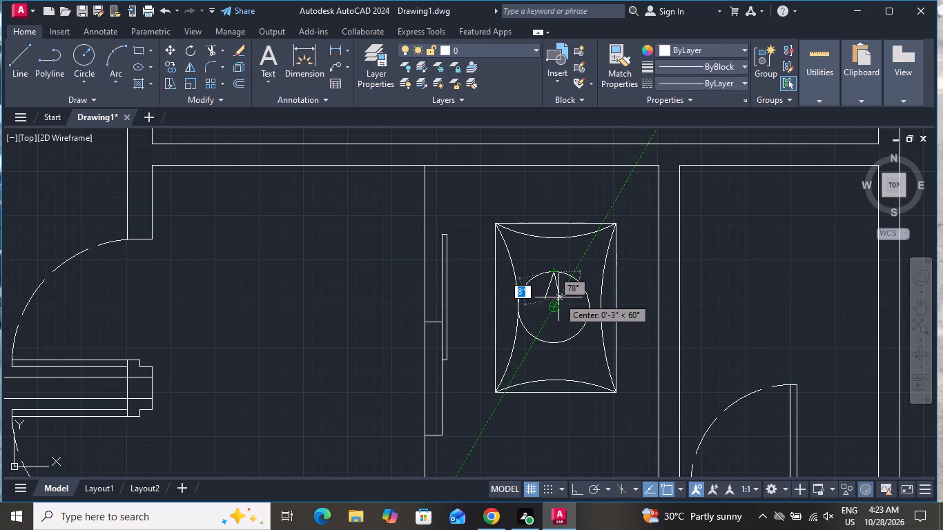
scroll(569, 301, "up", 3)
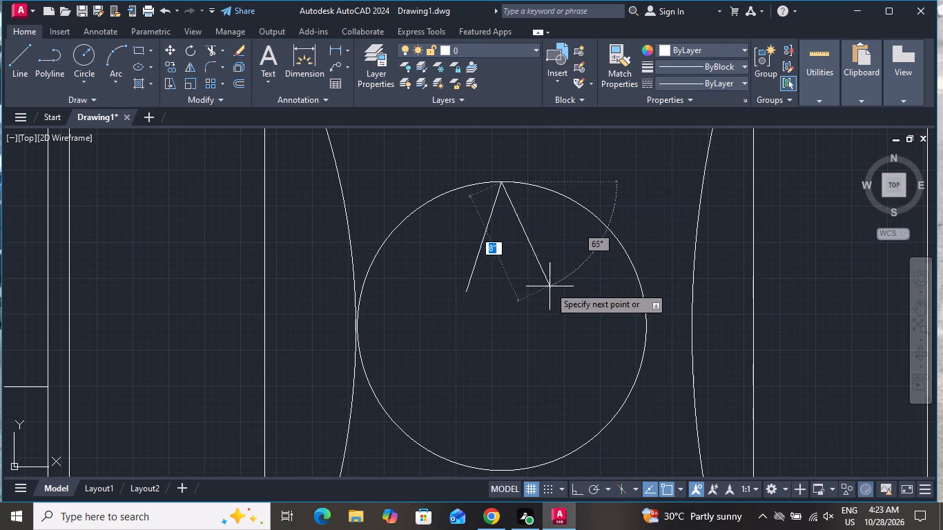
left_click(541, 291)
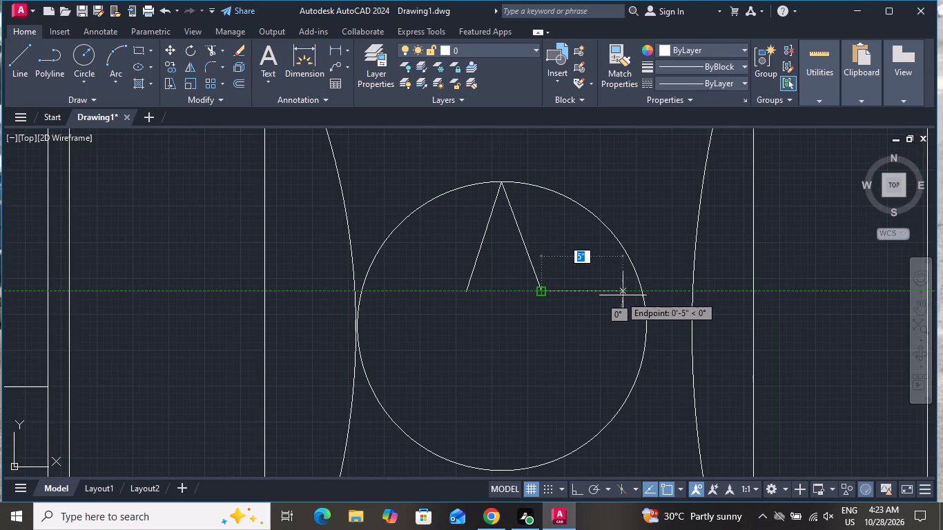
left_click(642, 297)
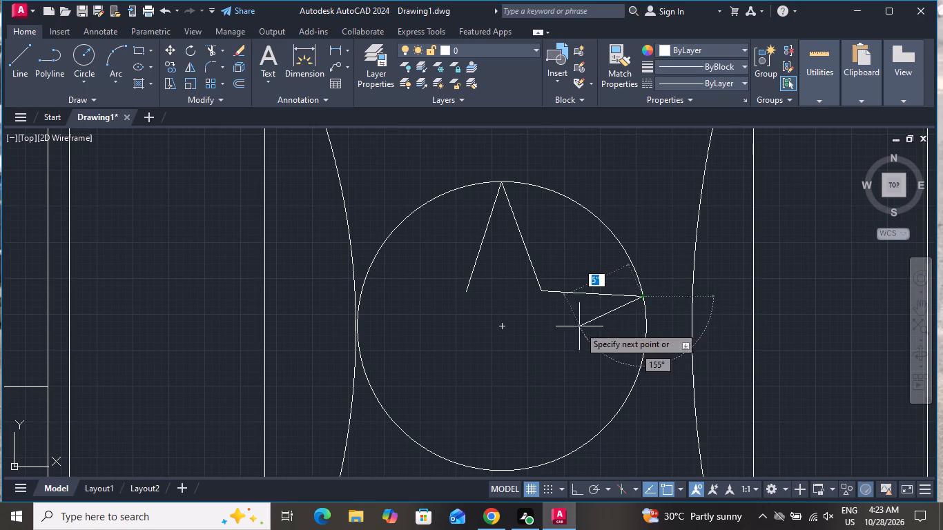
left_click(560, 368)
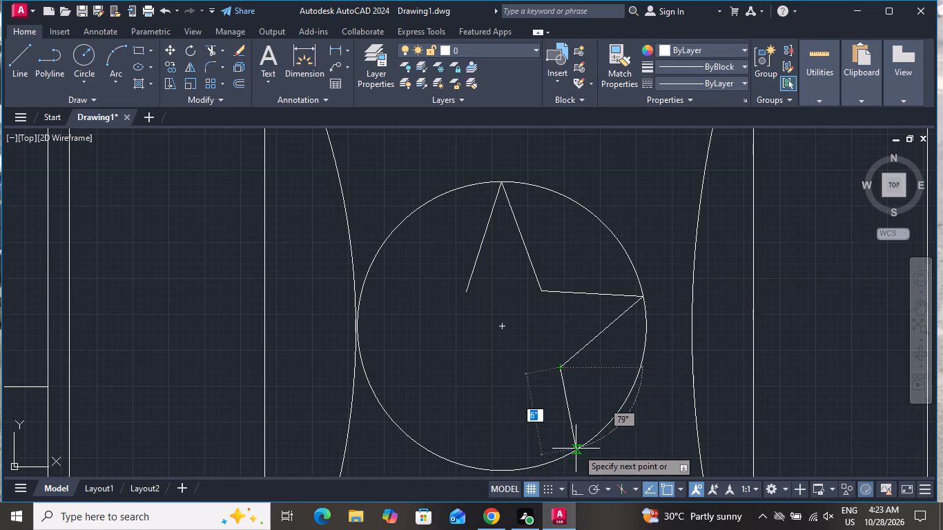
left_click(576, 449)
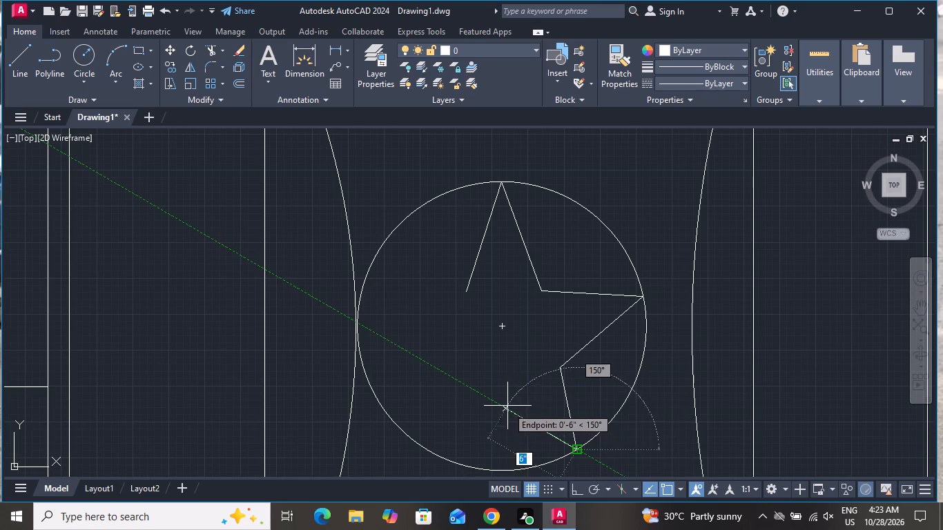
left_click(488, 388)
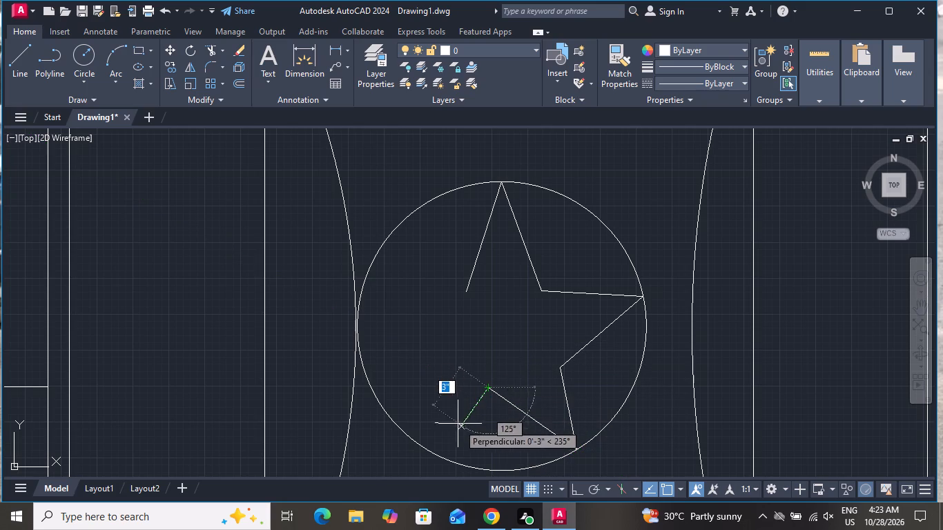
left_click(434, 453)
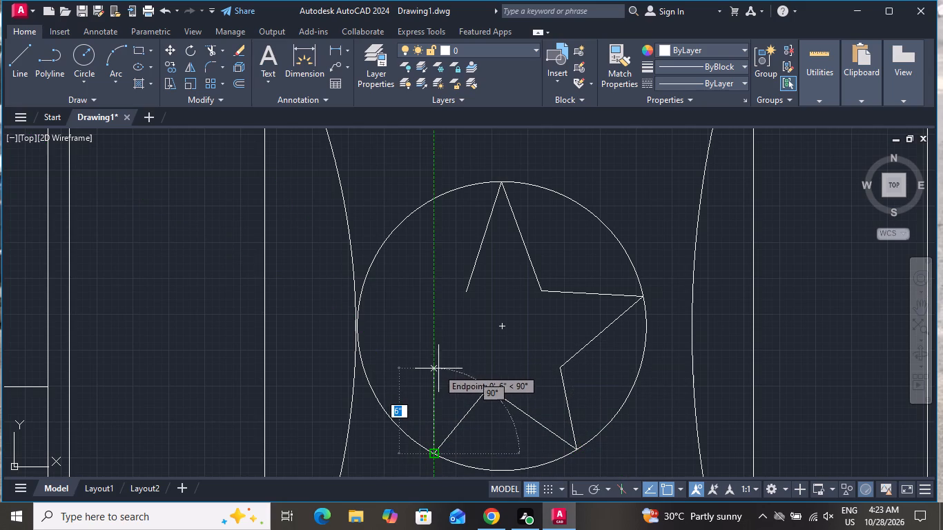
left_click(439, 365)
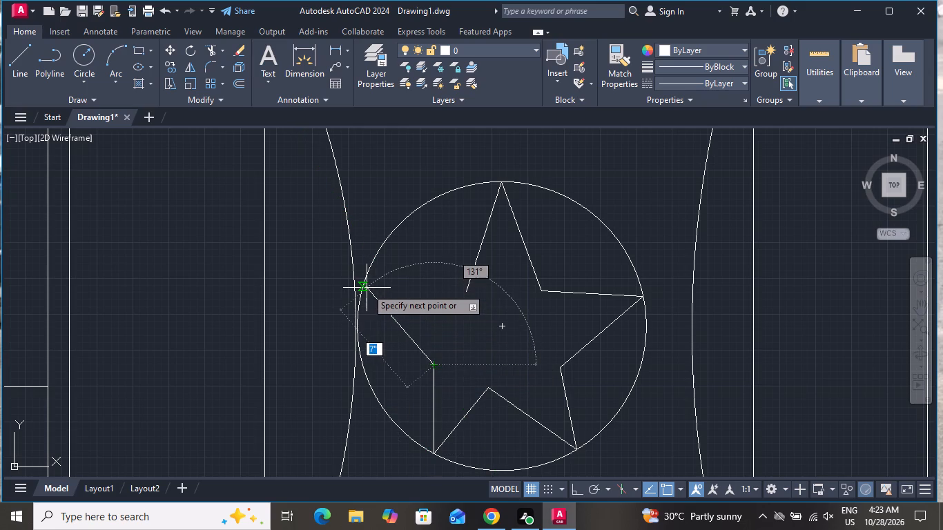
left_click(364, 285)
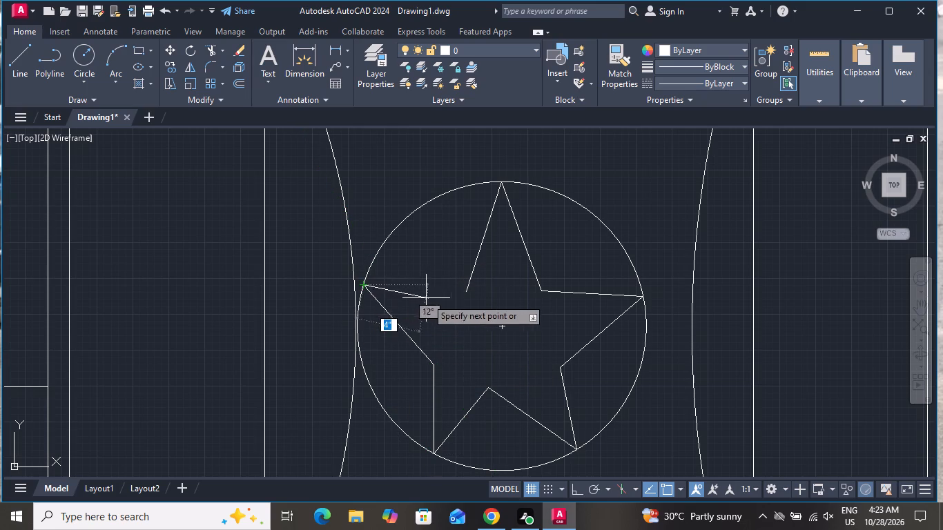
left_click(465, 287)
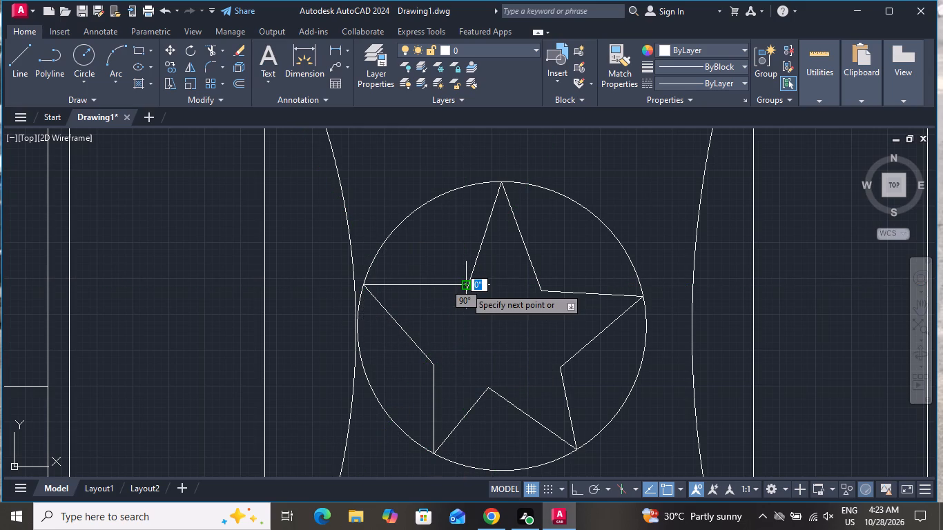
right_click(465, 287)
left_click(494, 313)
scroll(609, 329, "down", 1)
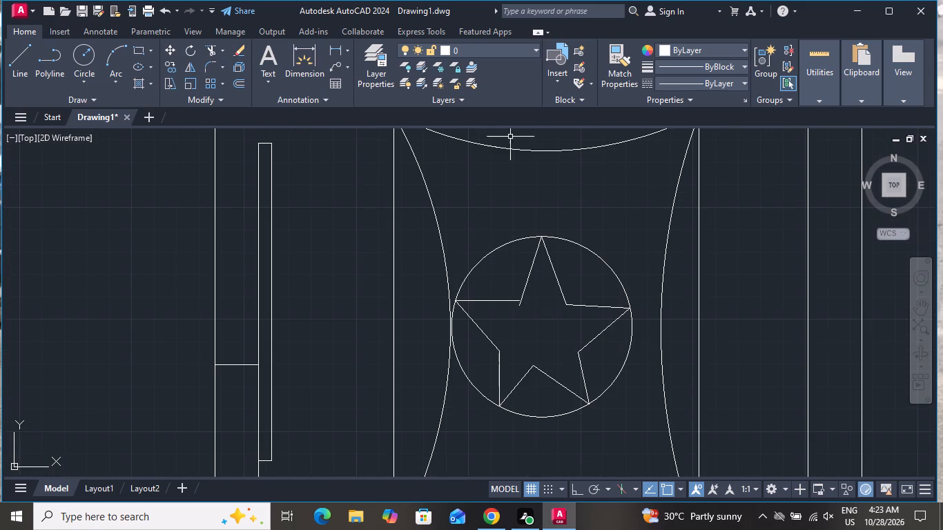
Extend the star's upper-left horizontal line to meet the slanted edge coming down from the top tip.
left_click(208, 43)
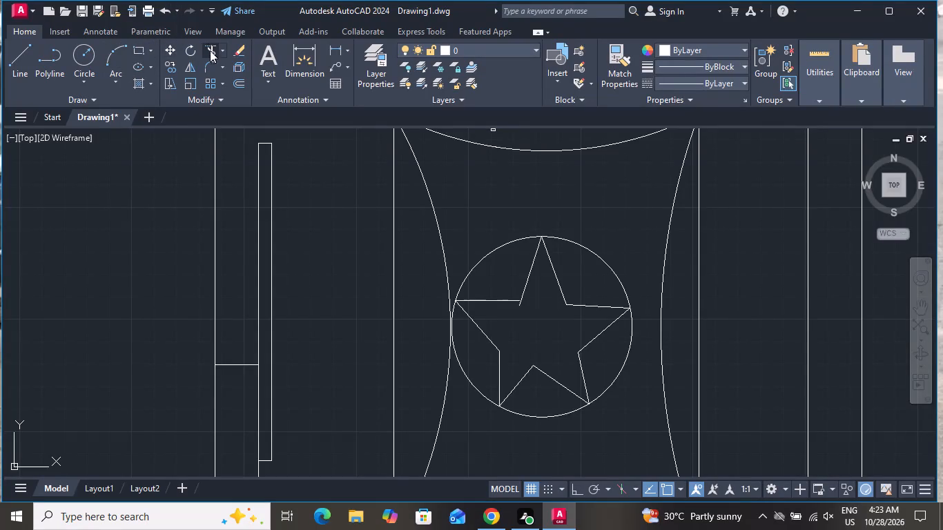
scroll(502, 305, "up", 2)
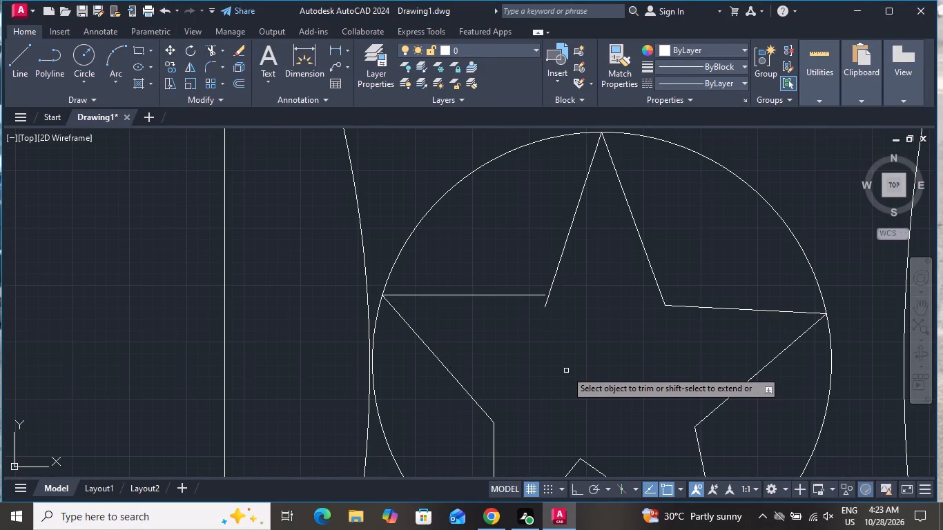
key("Escape")
type("EX")
key("space")
key("space")
left_click(526, 280)
left_click(526, 309)
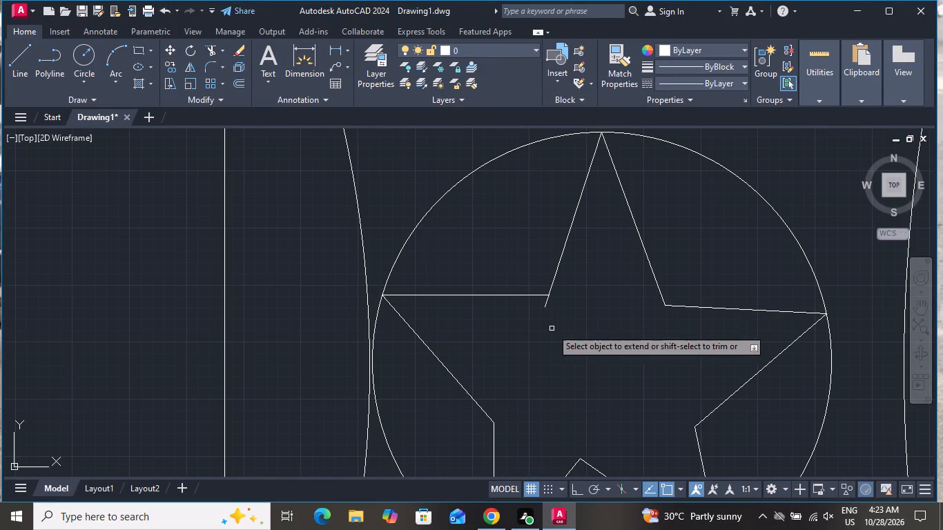
right_click(574, 342)
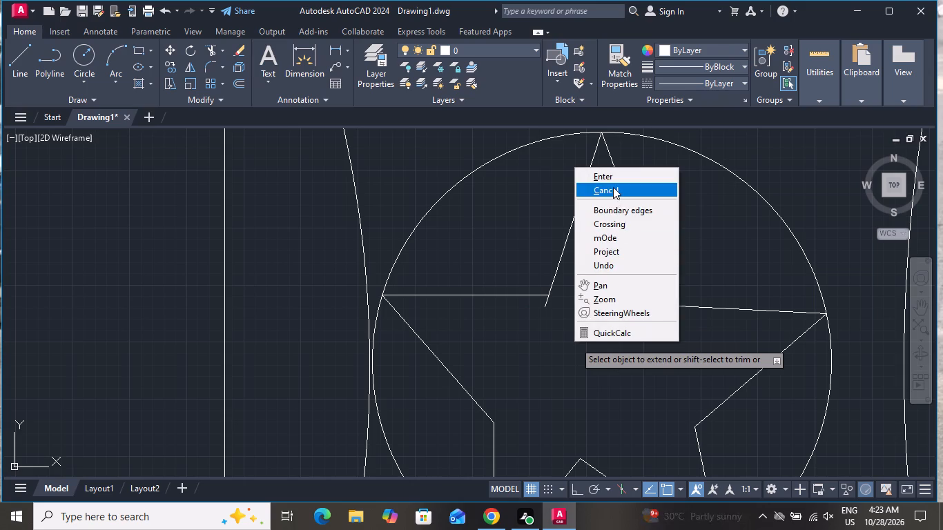
left_click(613, 187)
Trim the short overhang of the slanted edge below the star's upper-left inner corner.
left_click(209, 48)
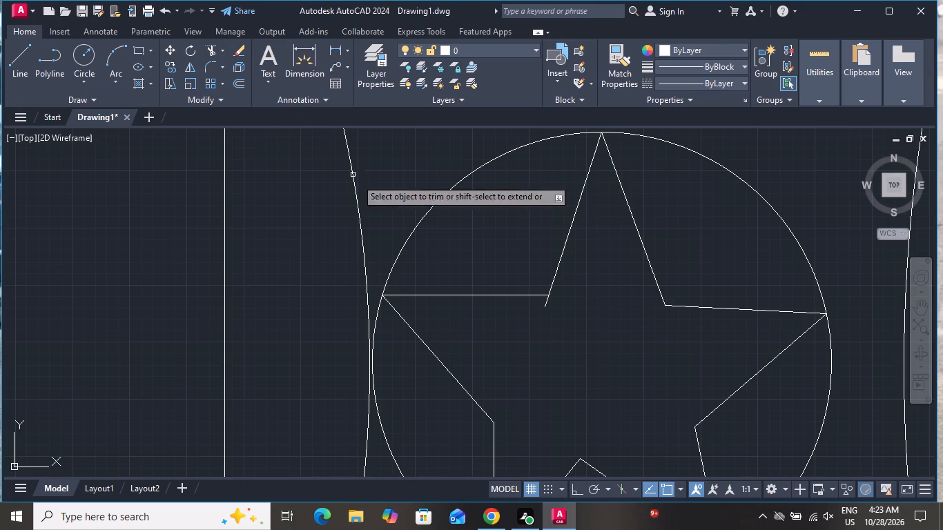
left_click(543, 306)
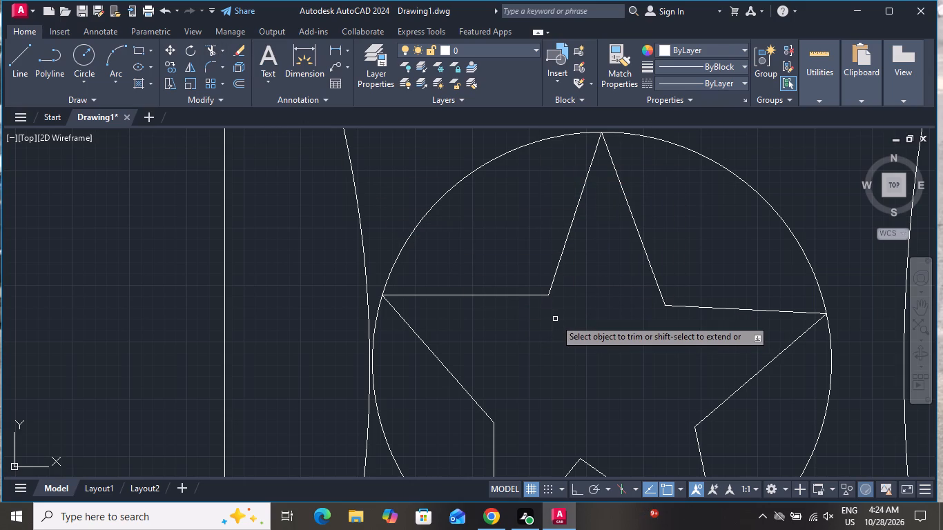
scroll(556, 319, "down", 2)
right_click(563, 325)
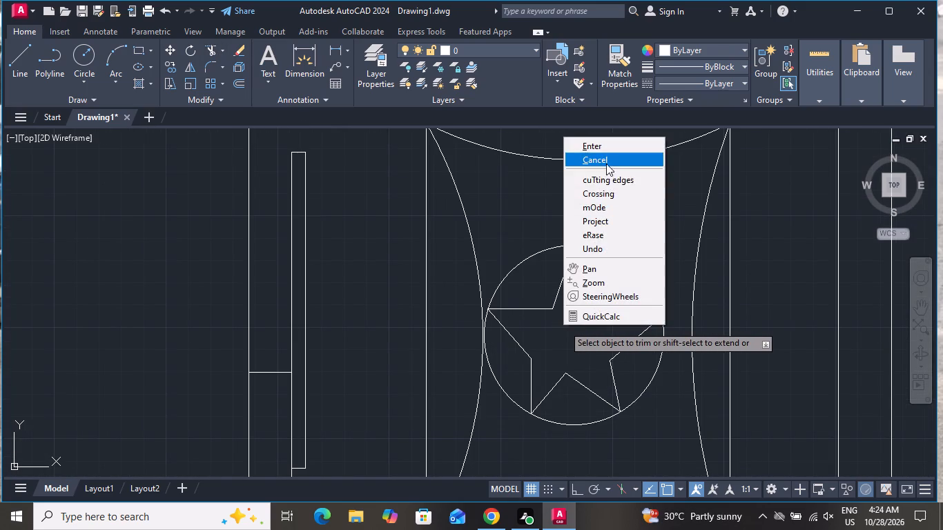
left_click(606, 157)
Delete the two lines that form the star's lower-left point.
scroll(625, 346, "down", 2)
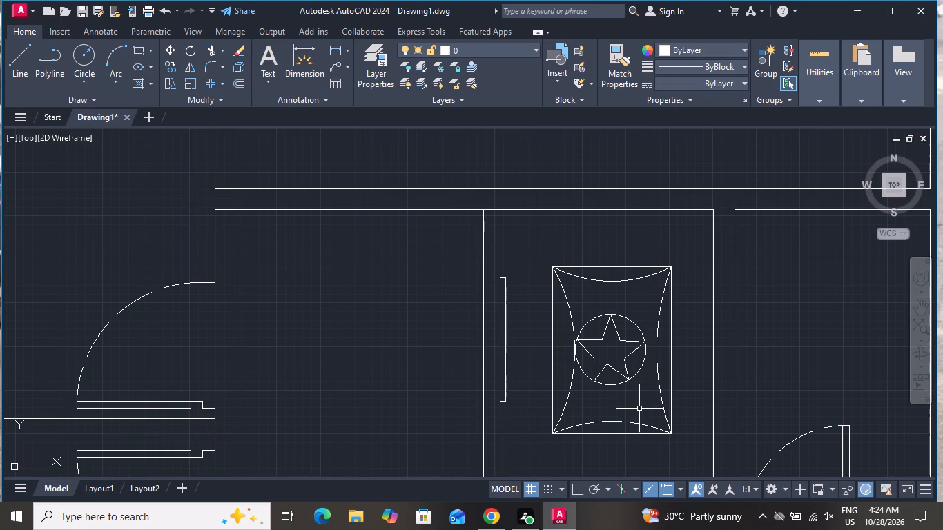
scroll(596, 378, "up", 1)
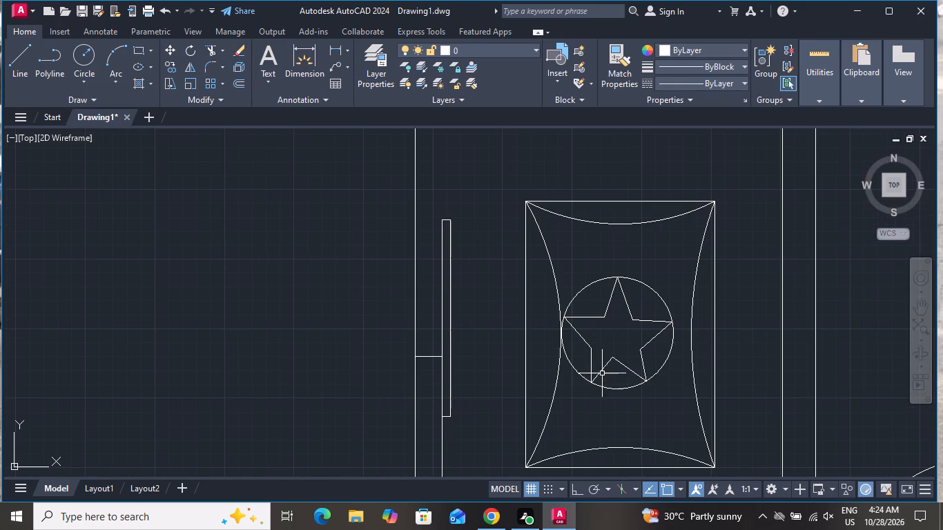
left_click(607, 369)
left_click(587, 366)
key("Delete")
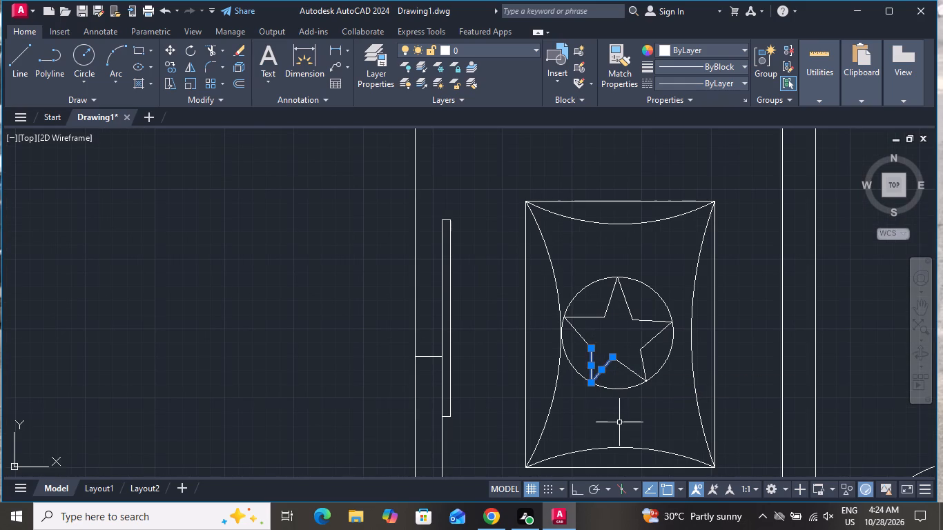
Redraw the lower-left point with two lines from the left inner corner, via a circle point farther left, to the bottom inner corner.
left_click(18, 52)
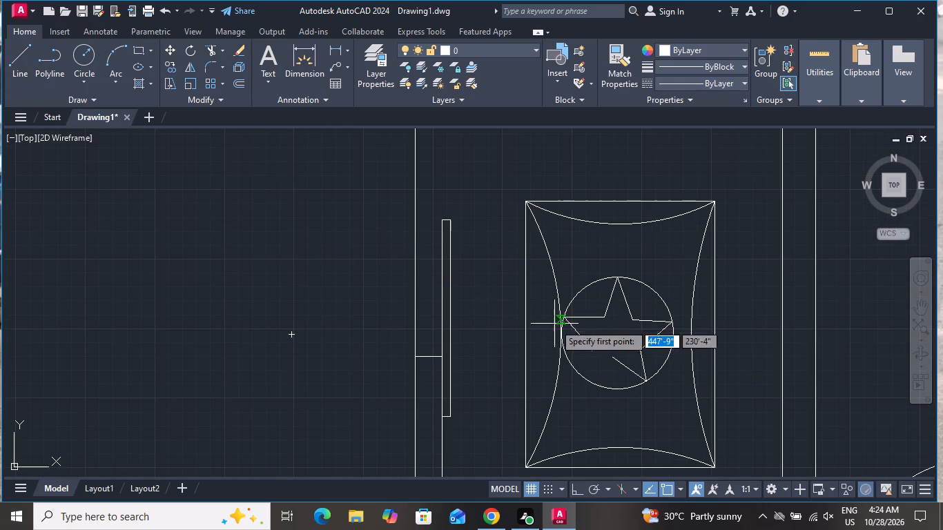
left_click(589, 342)
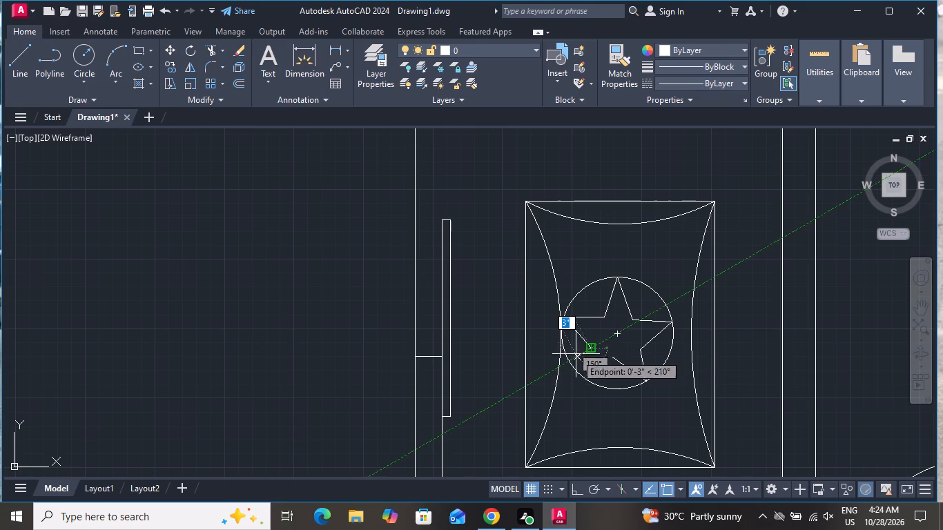
left_click(576, 371)
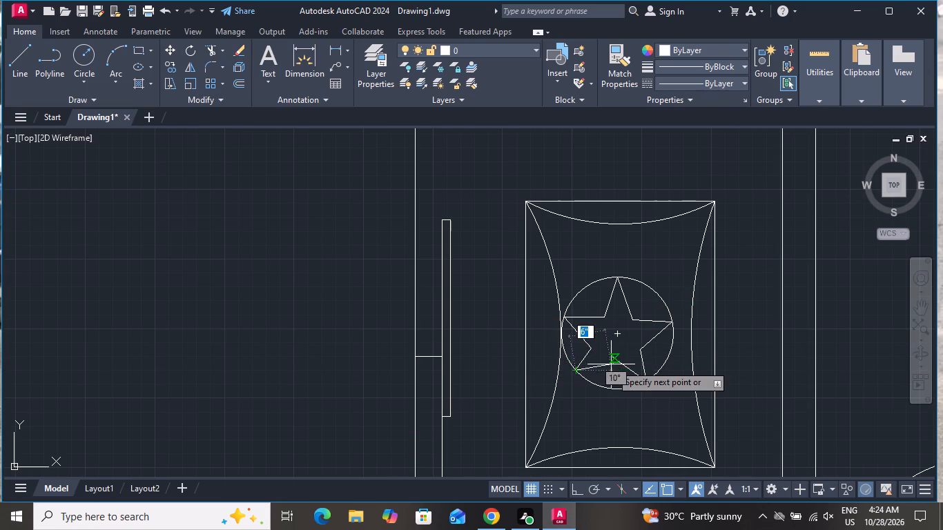
left_click(610, 360)
right_click(610, 361)
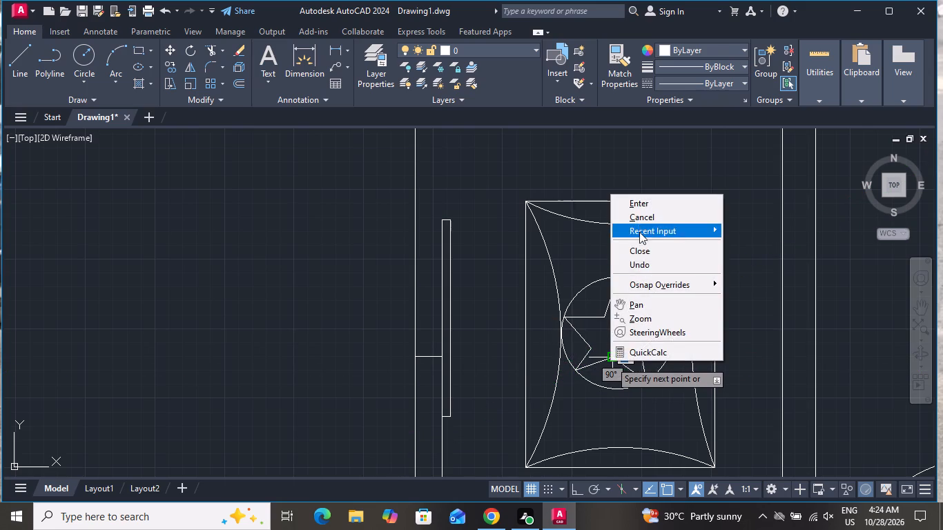
left_click(639, 219)
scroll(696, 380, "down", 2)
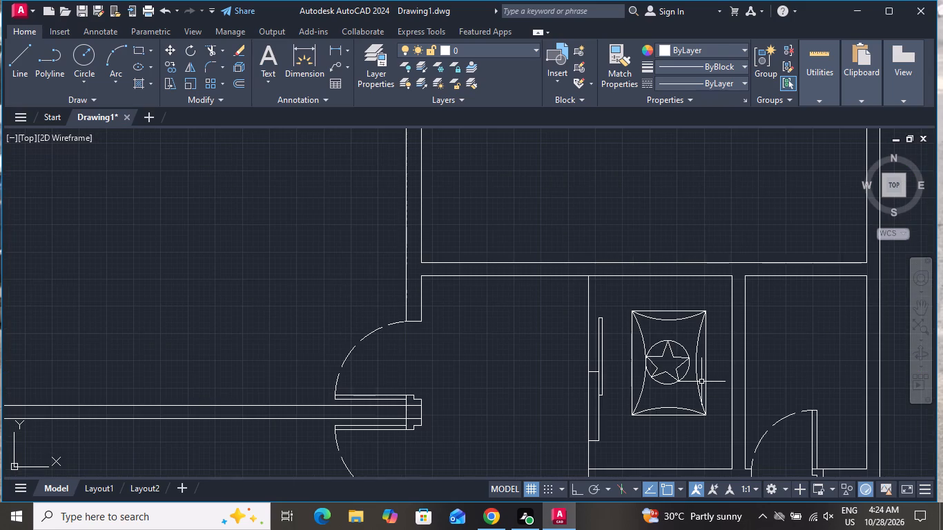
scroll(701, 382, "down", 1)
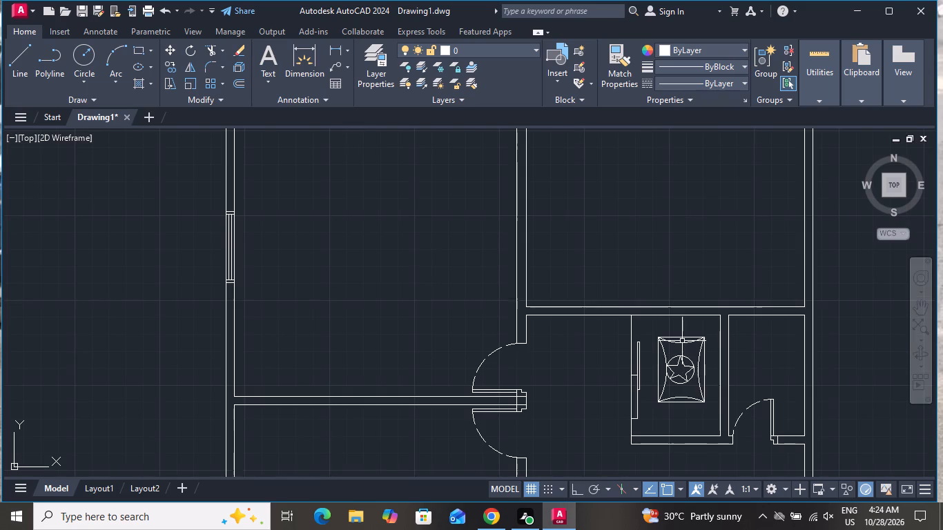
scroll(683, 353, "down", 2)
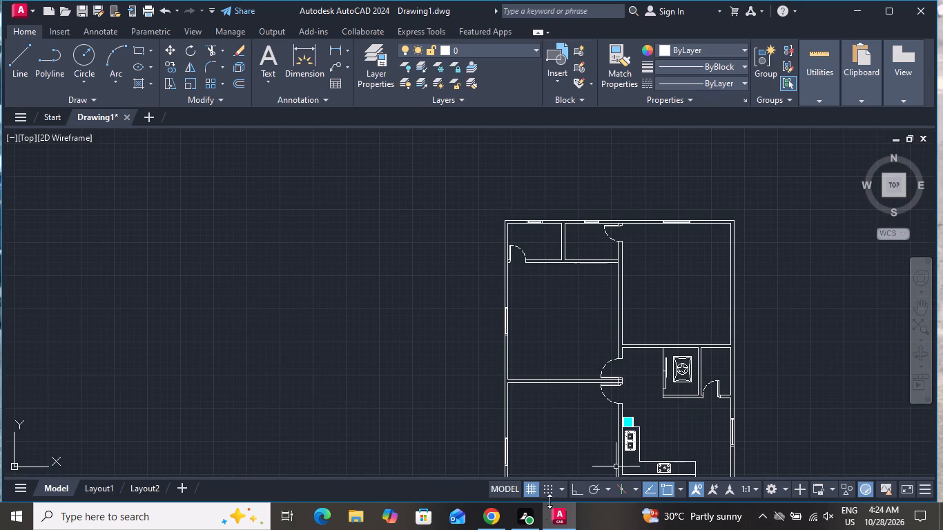
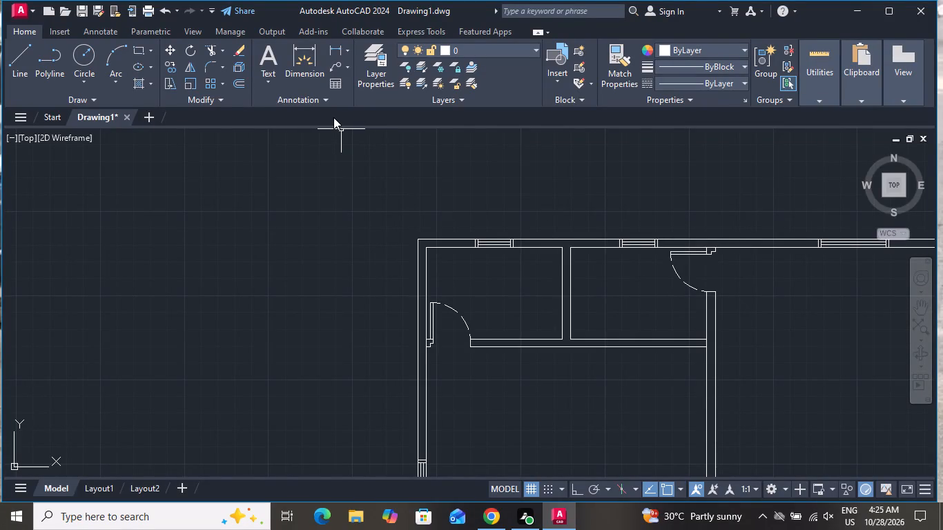
Look through the blocks of the Home - Space Planner drawing in DesignCenter for a suitable fixture.
type("DC")
key("space")
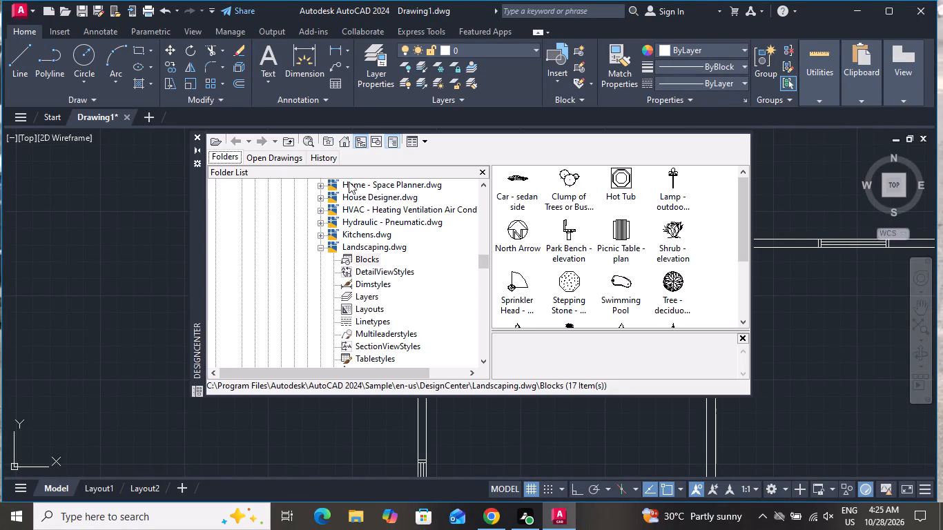
scroll(400, 290, "up", 3)
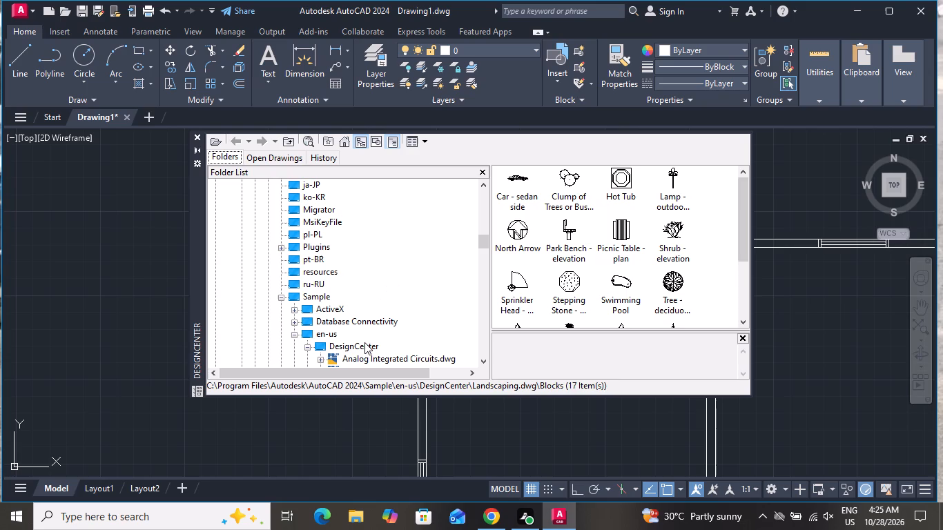
double_click(362, 345)
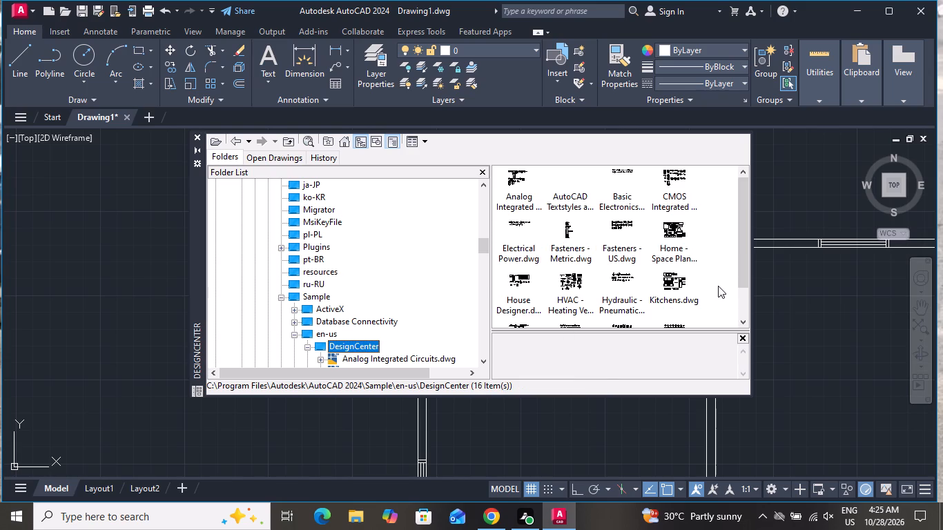
double_click(680, 241)
double_click(525, 184)
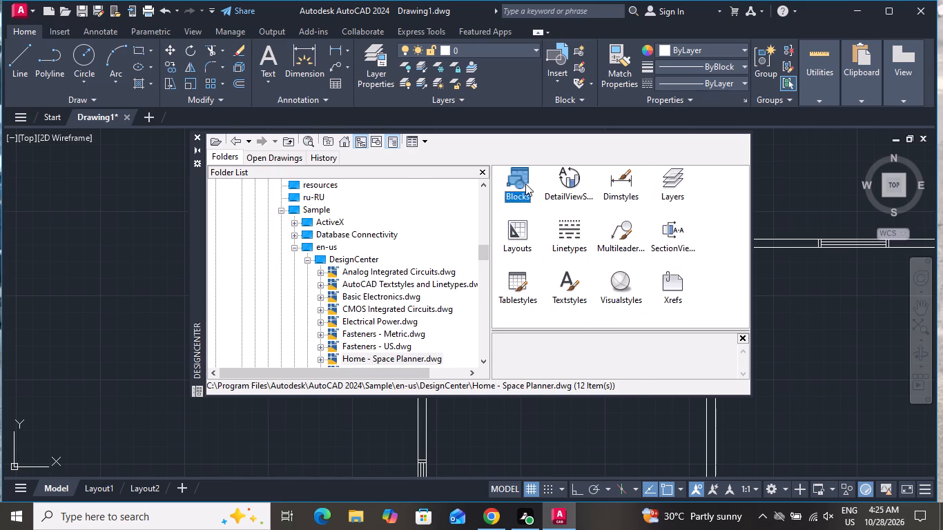
scroll(594, 239, "down", 1)
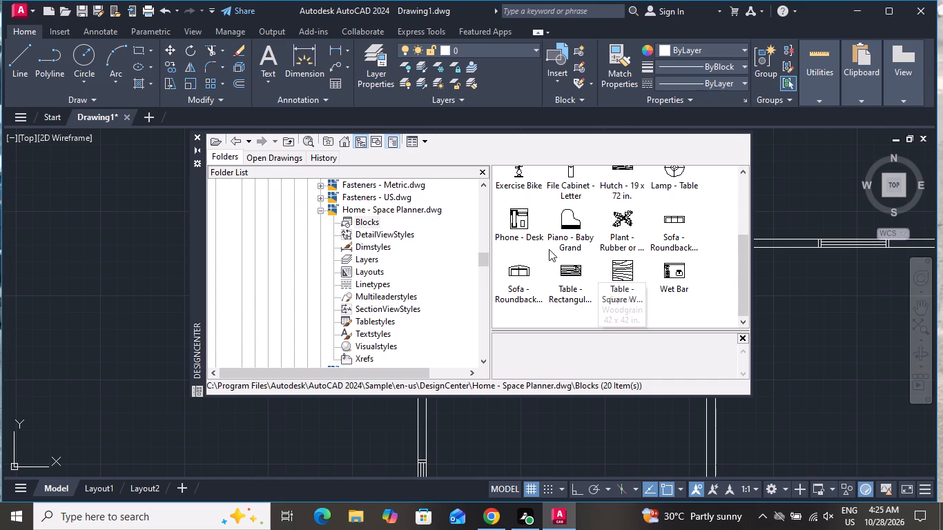
scroll(549, 248, "up", 2)
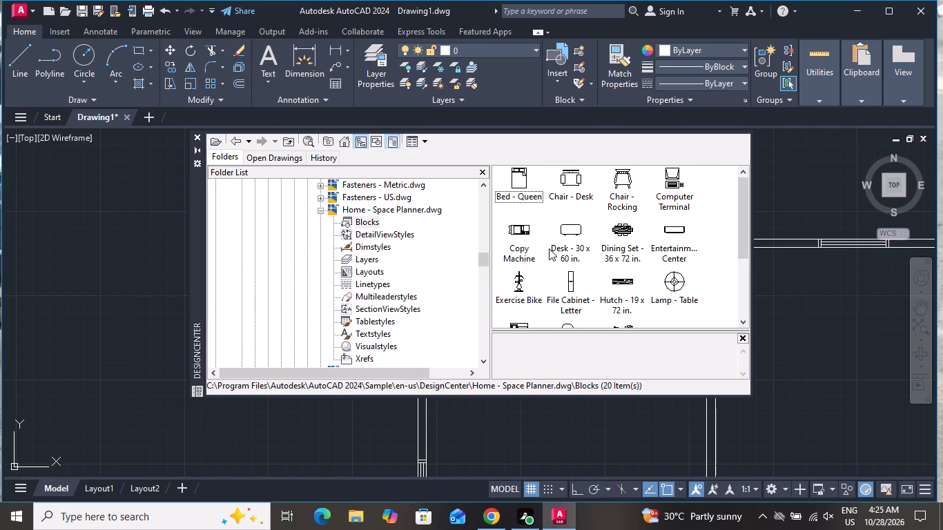
scroll(549, 248, "down", 2)
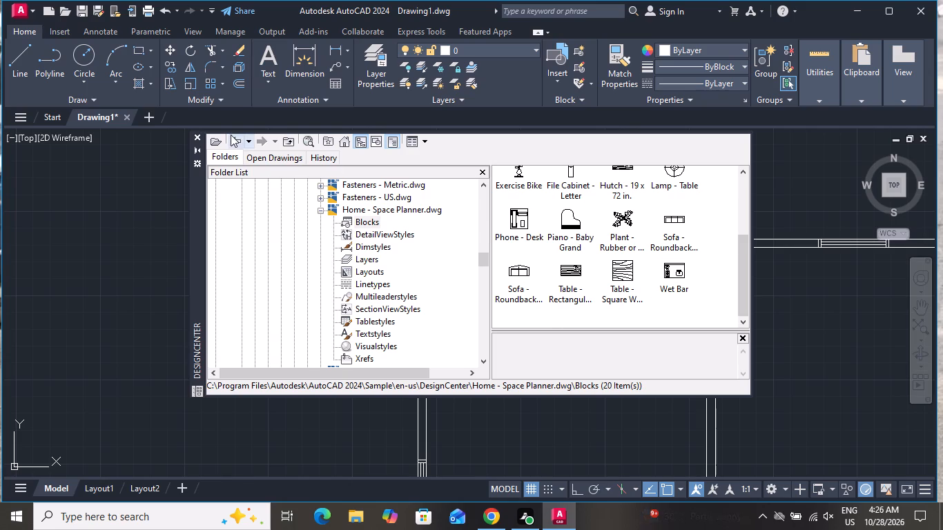
left_click(200, 138)
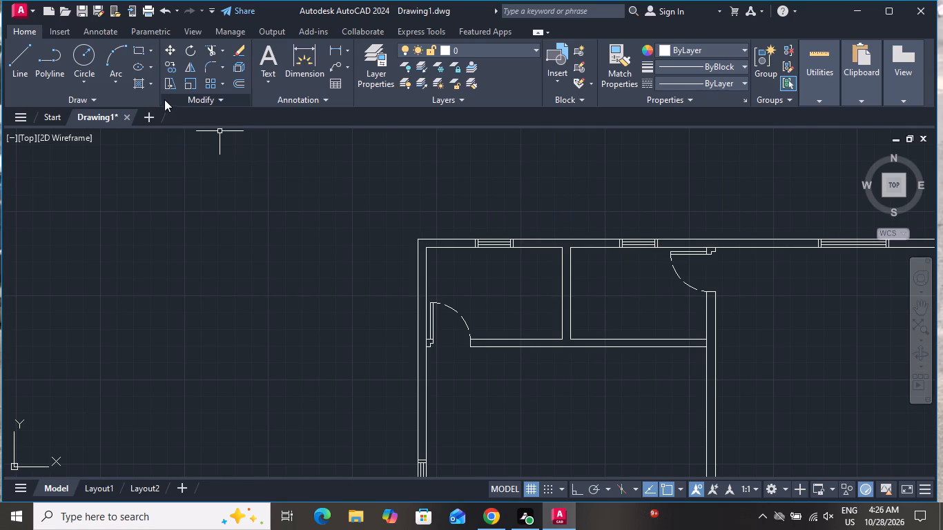
Draw a rectangle about 2'-3" by 4'-10" with 2" corner fillets against the partition wall in the upper-left room.
type("REC")
key("space")
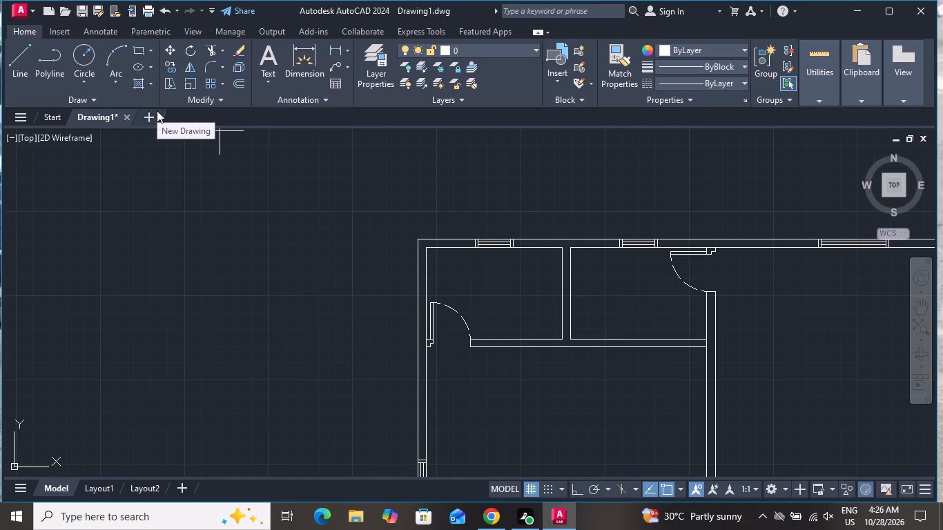
type("F 2")
key("space")
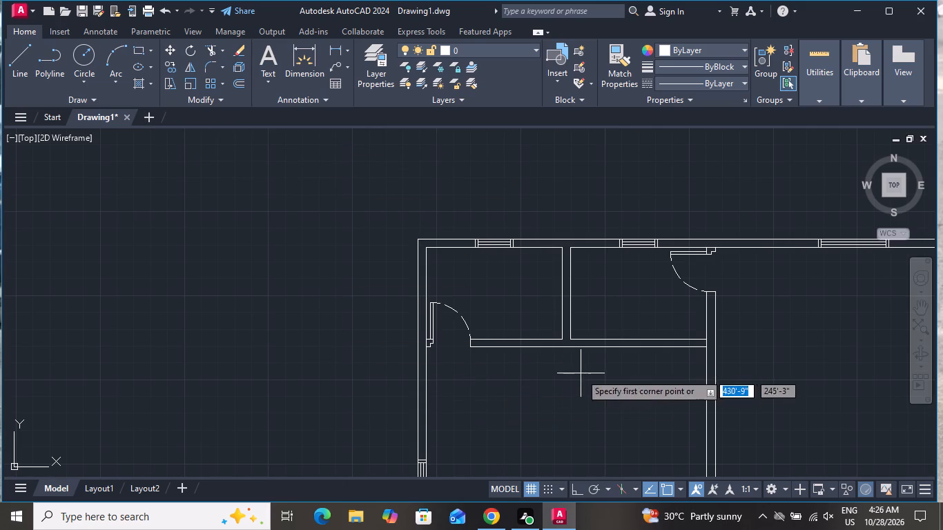
scroll(515, 279, "up", 1)
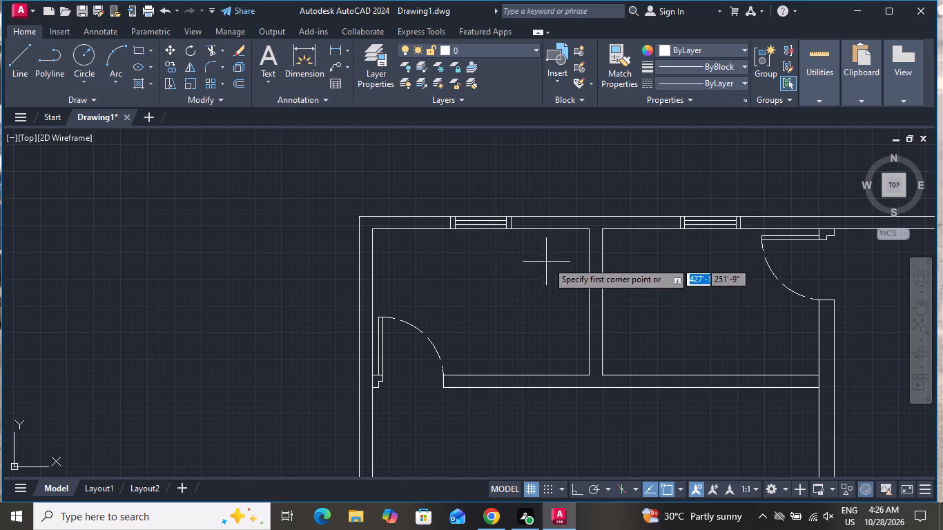
left_click(587, 242)
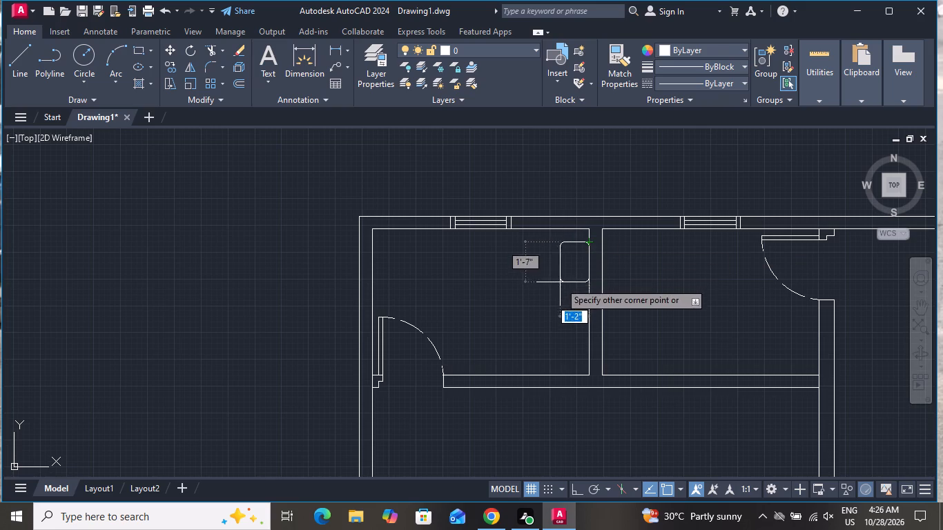
left_click(530, 368)
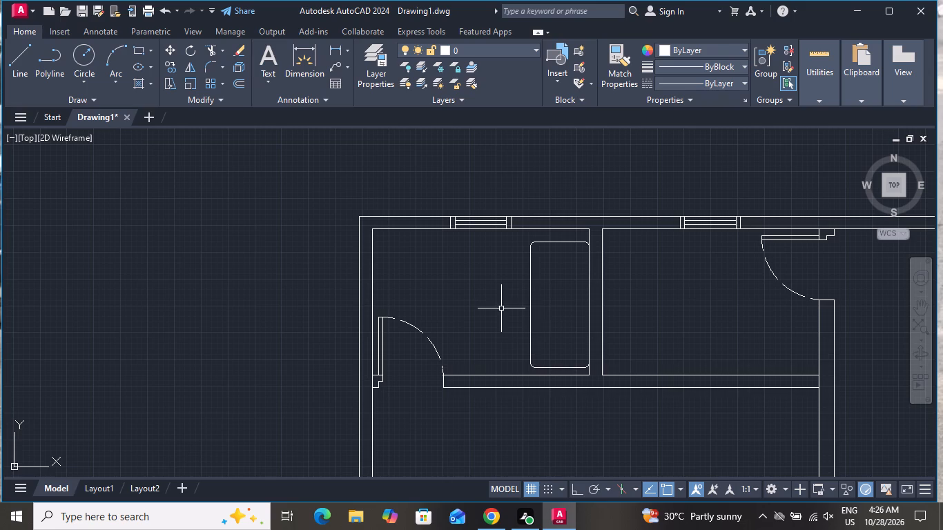
Move the rounded rectangle about 4" away from the partition wall, into the upper-left room.
left_click(550, 306)
left_click(538, 311)
left_click(528, 312)
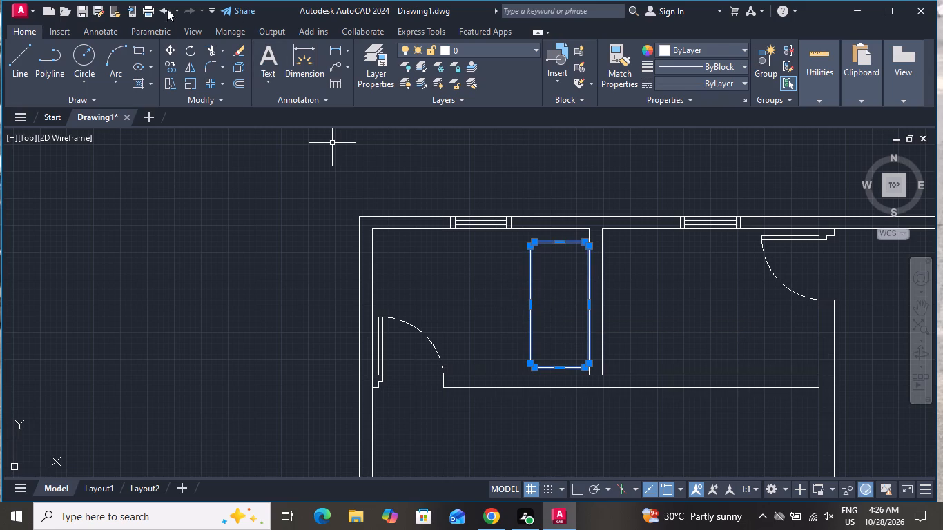
left_click(173, 46)
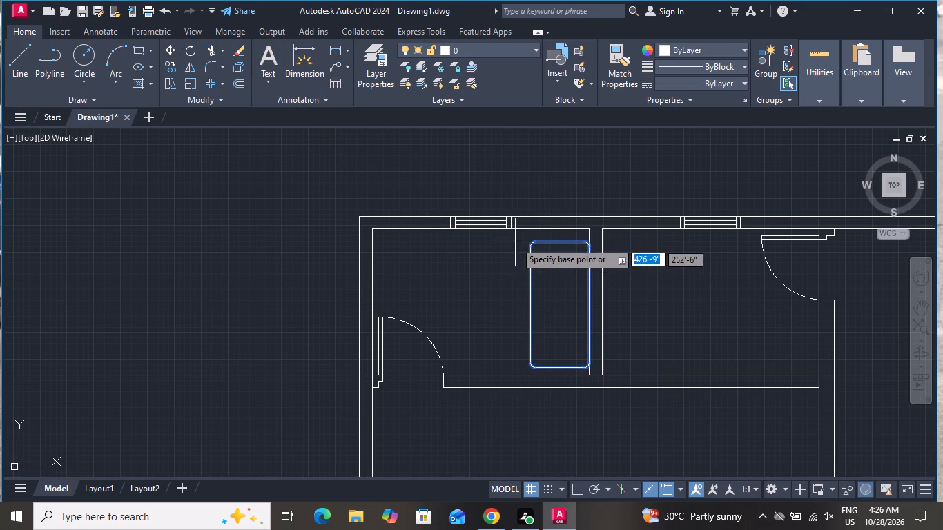
left_click(529, 243)
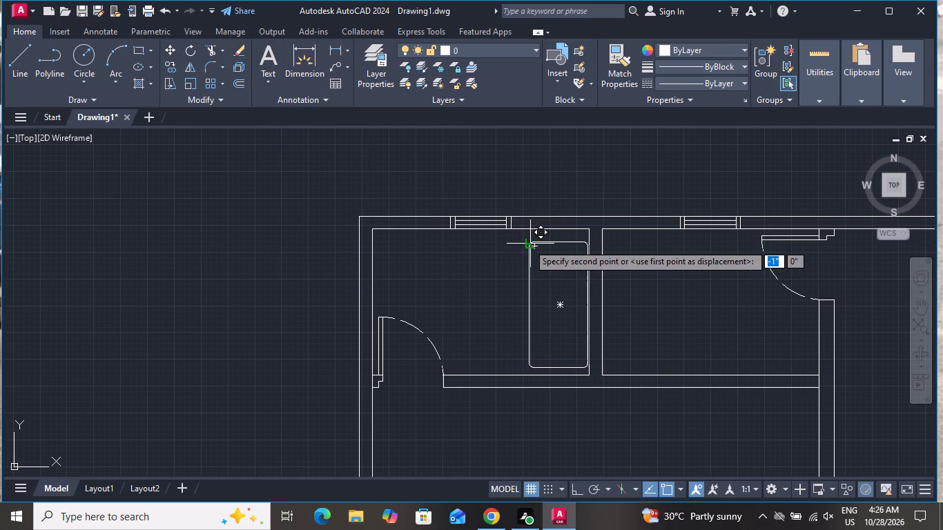
scroll(522, 246, "up", 1)
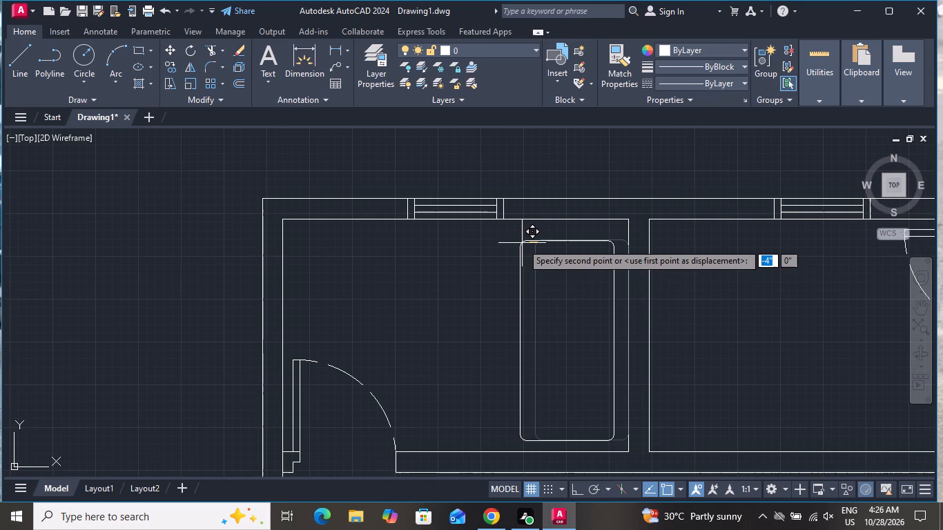
left_click(522, 243)
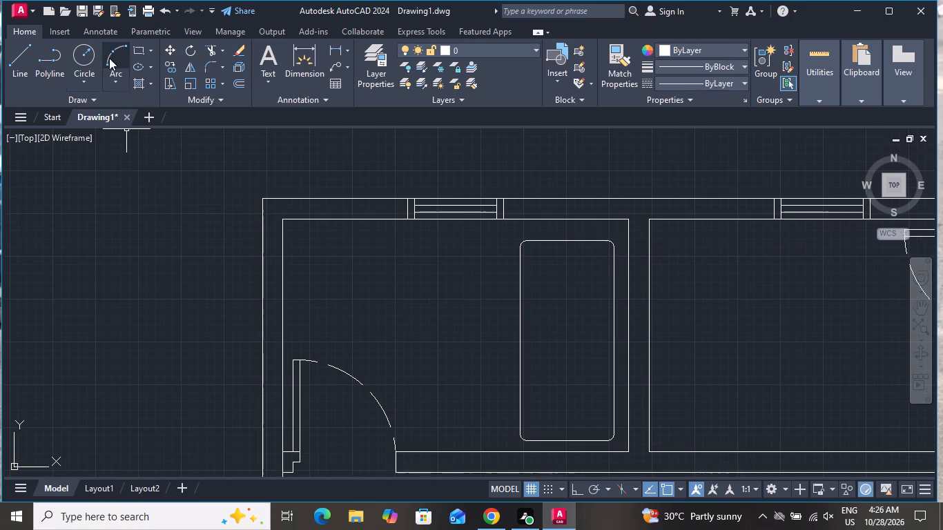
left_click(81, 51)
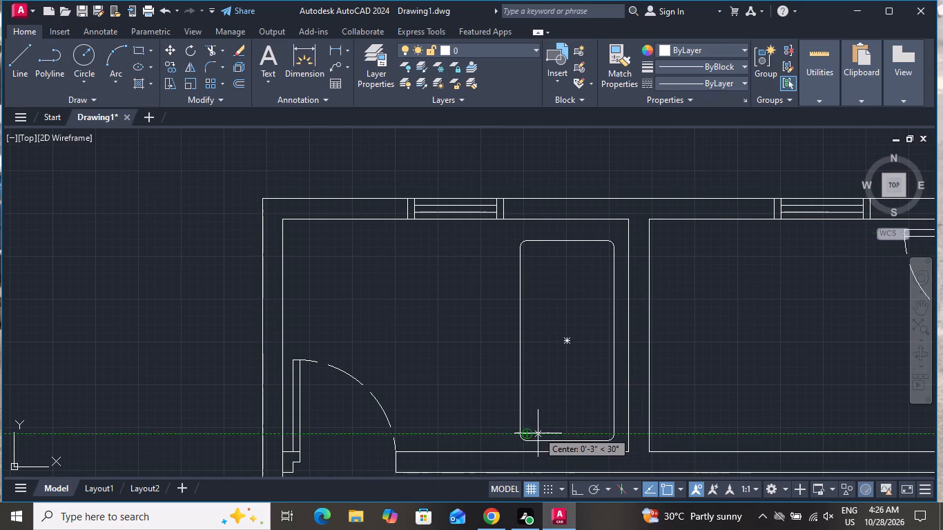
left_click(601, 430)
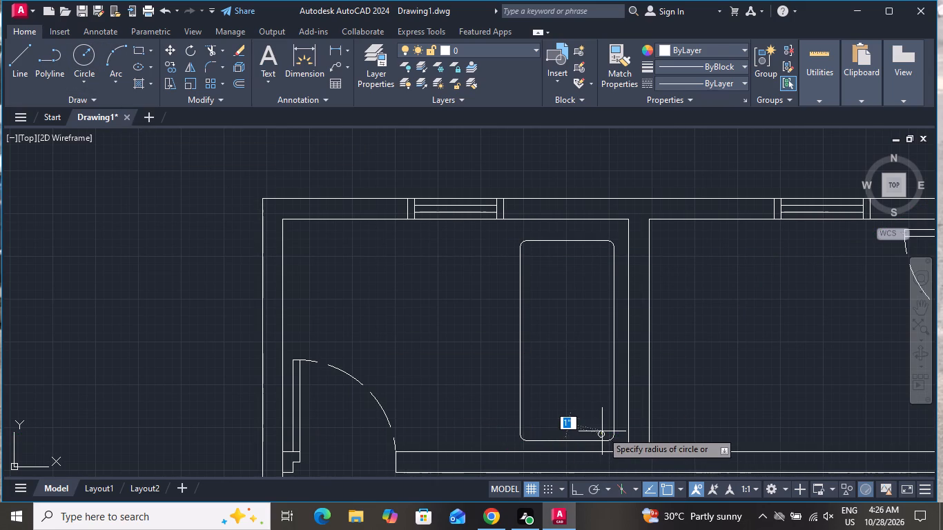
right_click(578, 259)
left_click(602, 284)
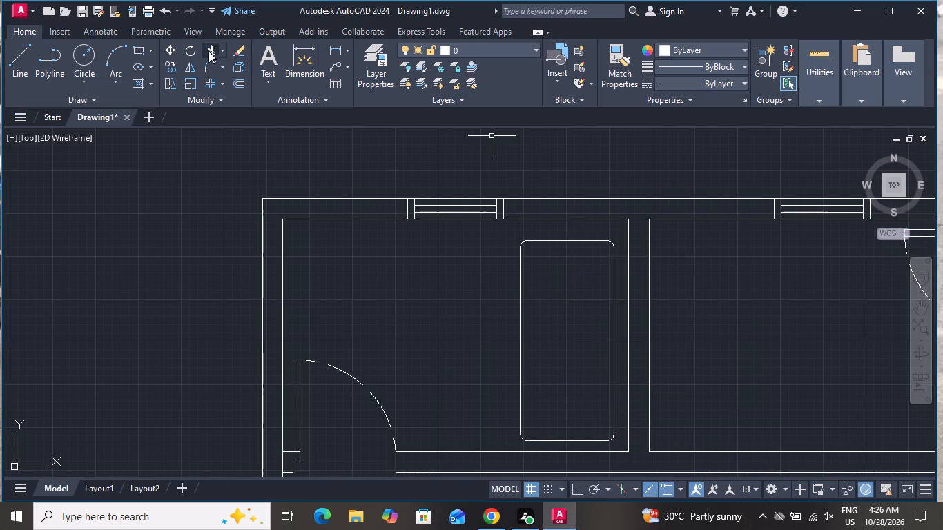
Draw a small circle with a radius of about 1" inside the rounded rectangle's lower-right corner.
left_click(83, 57)
scroll(371, 261, "down", 1)
scroll(509, 348, "up", 1)
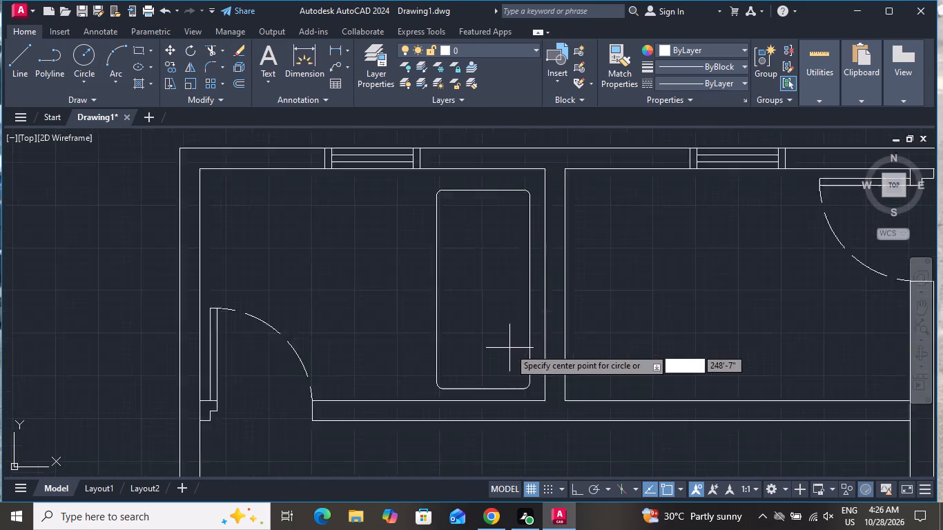
scroll(509, 348, "up", 2)
left_click(528, 418)
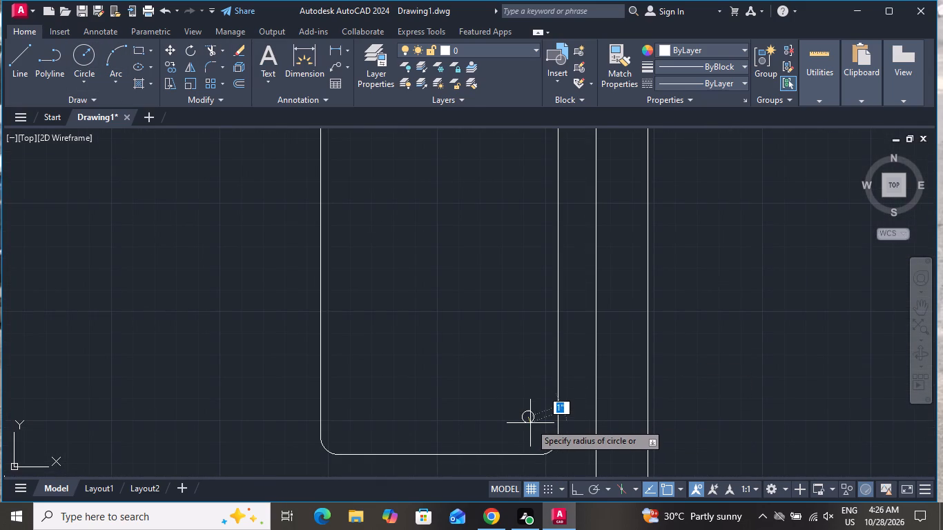
left_click(532, 426)
Draw a narrow vertical rectangle inside the fixture, starting from the midpoint of its top edge.
scroll(552, 425, "down", 2)
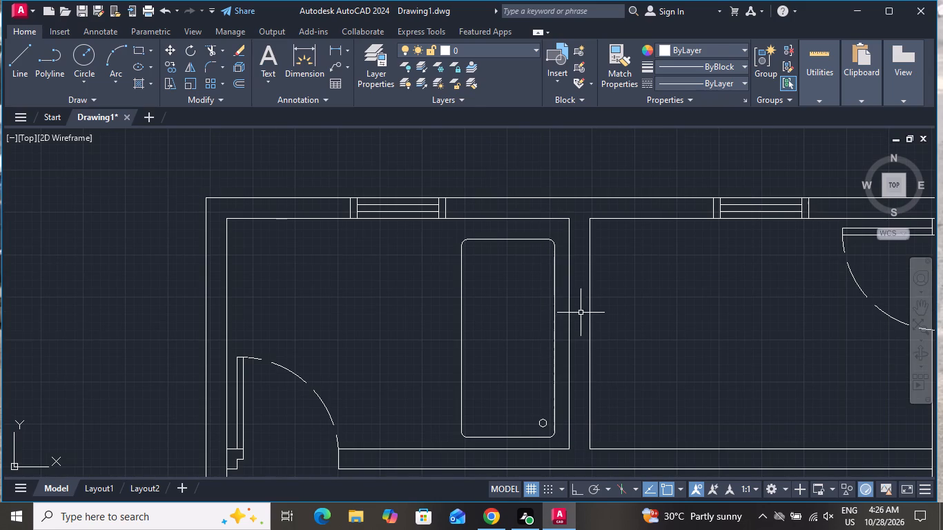
left_click(139, 51)
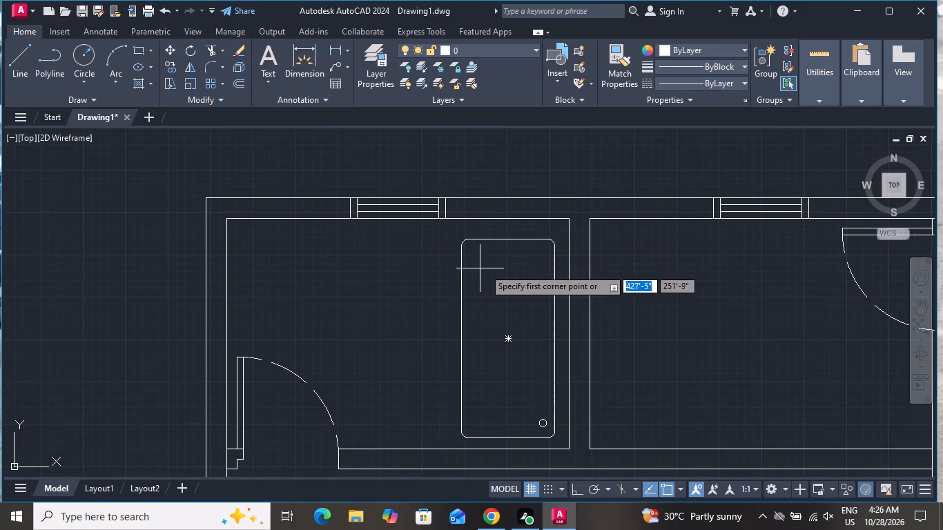
scroll(517, 262, "up", 2)
left_click(491, 204)
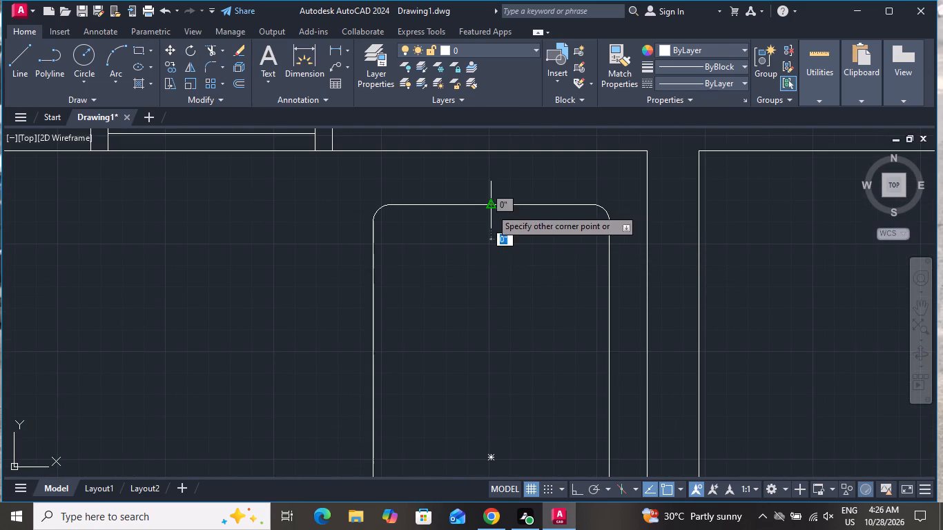
left_click(502, 259)
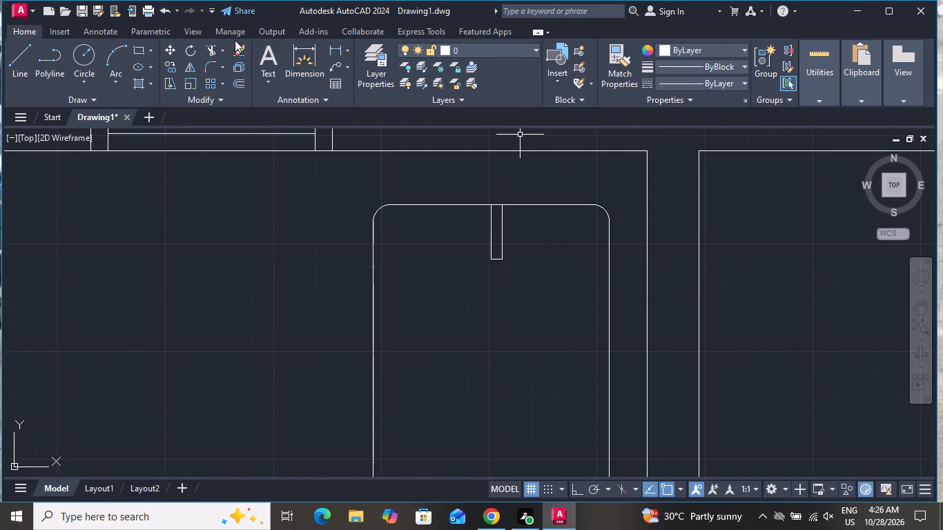
Draw a small circle with a radius of about 1" just left of the narrow rectangle, near the fixture's top edge.
left_click(83, 51)
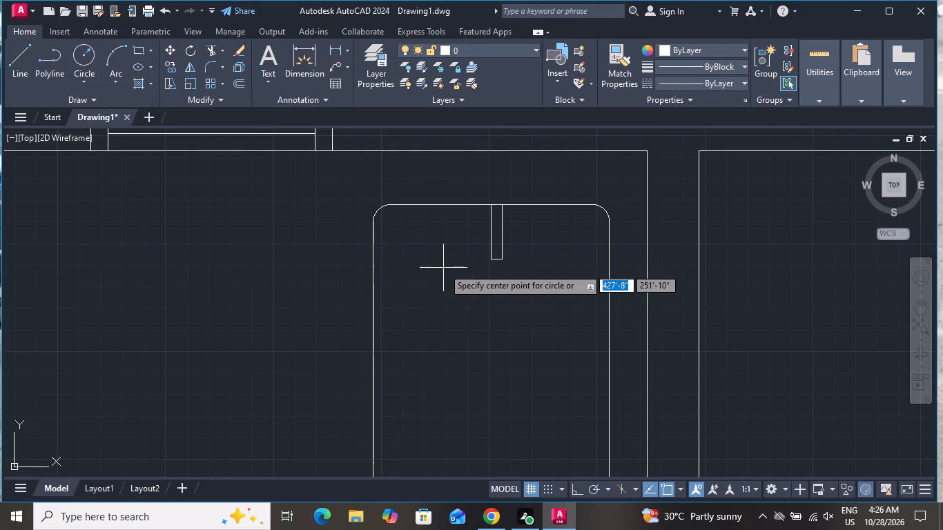
left_click(476, 222)
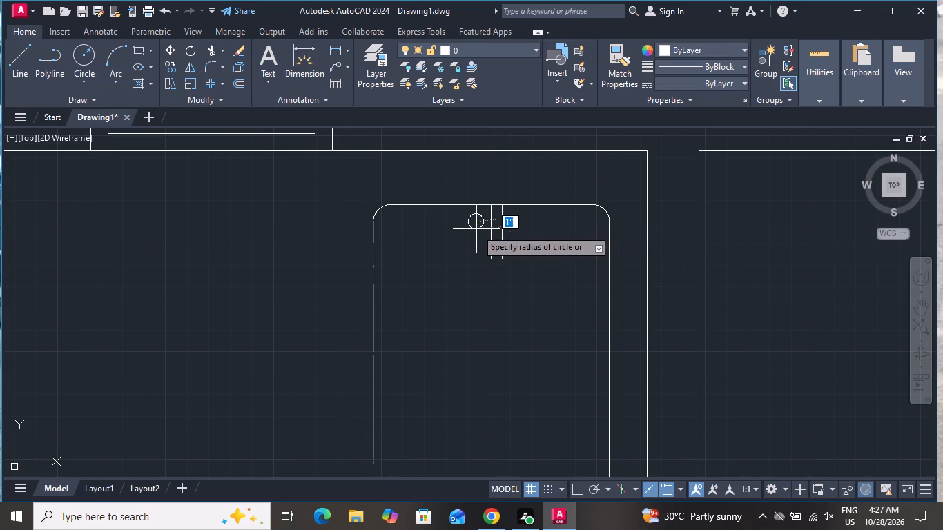
left_click(476, 229)
Copy the small circle about 5" horizontally to the other side of the narrow rectangle.
left_click(480, 225)
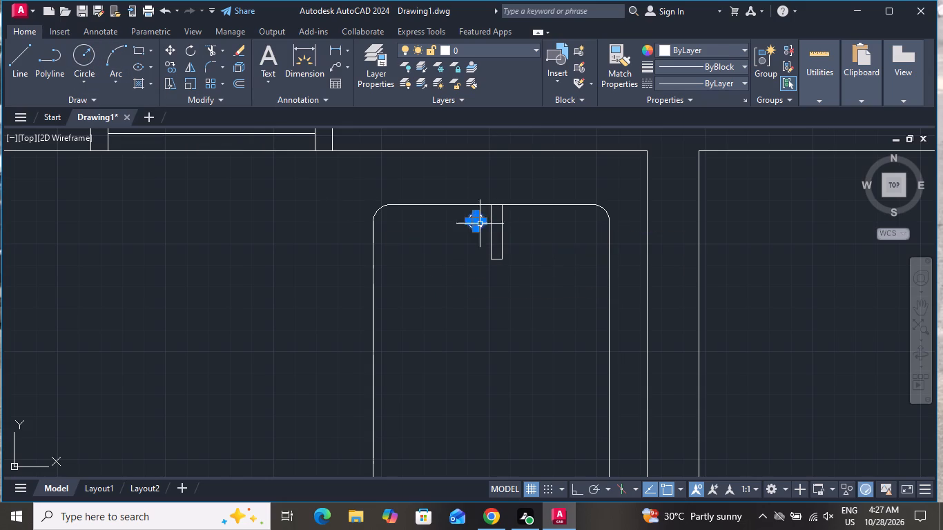
left_click(170, 68)
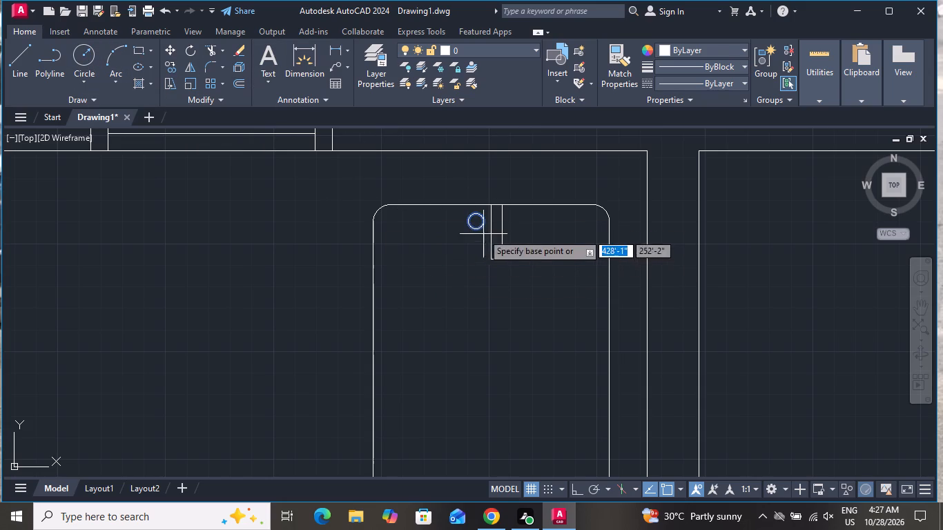
left_click(475, 222)
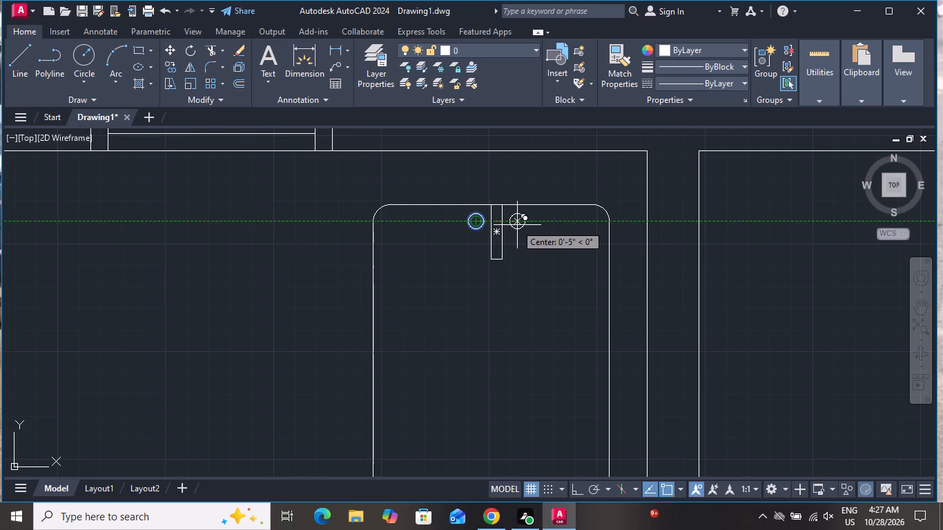
left_click(517, 225)
right_click(517, 225)
left_click(525, 250)
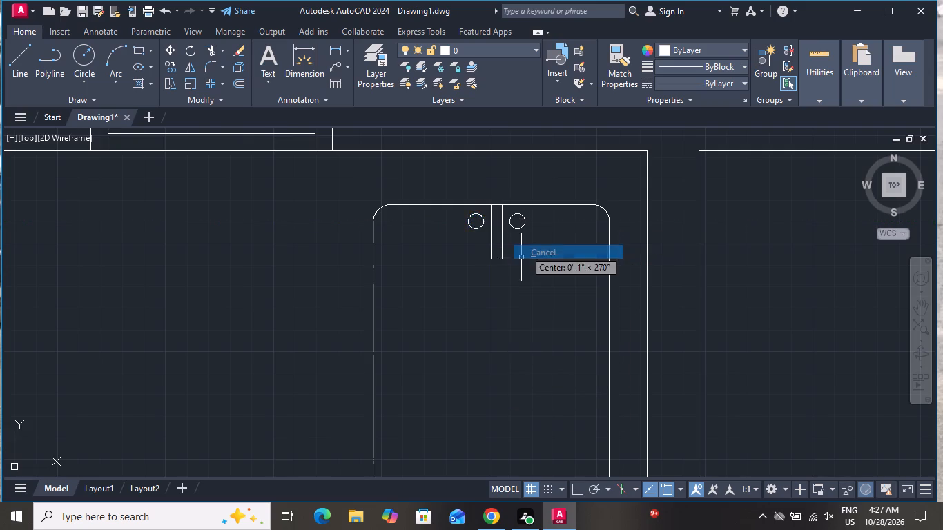
Insert the Toilet - Imperial block from the tool palettes into the upper-left room, between the door and the tub.
scroll(486, 287, "down", 2)
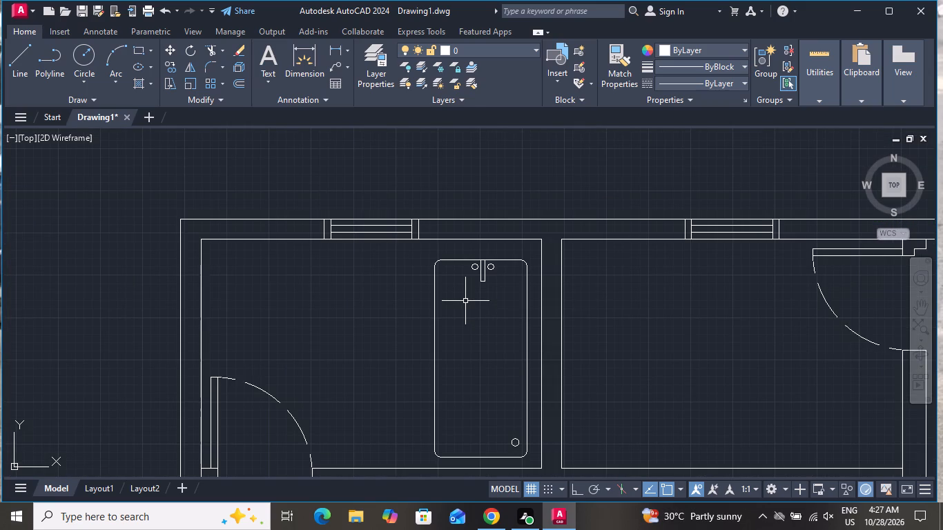
type("TP")
key("space")
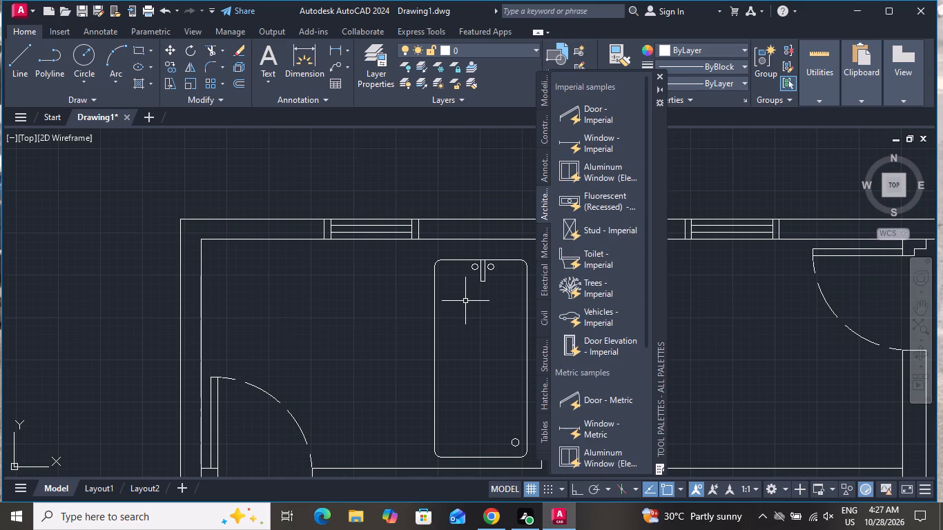
left_click(594, 254)
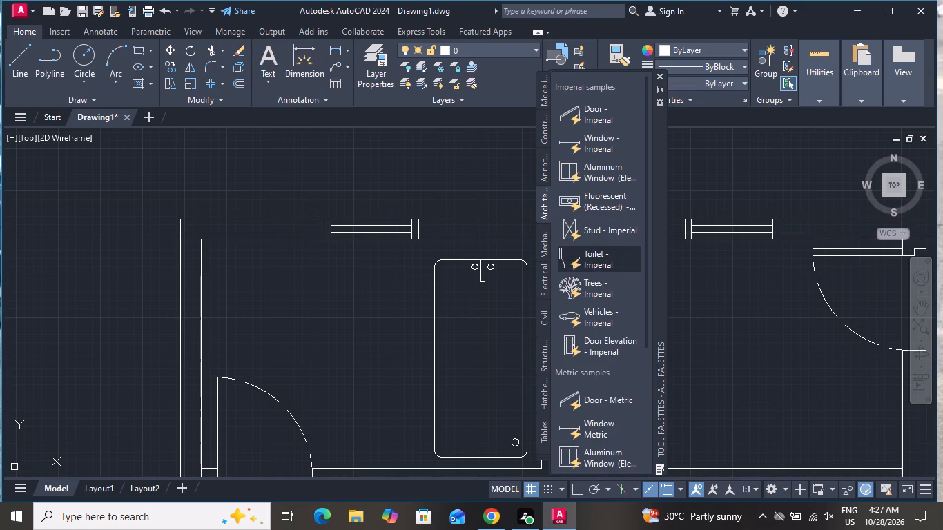
left_click(347, 334)
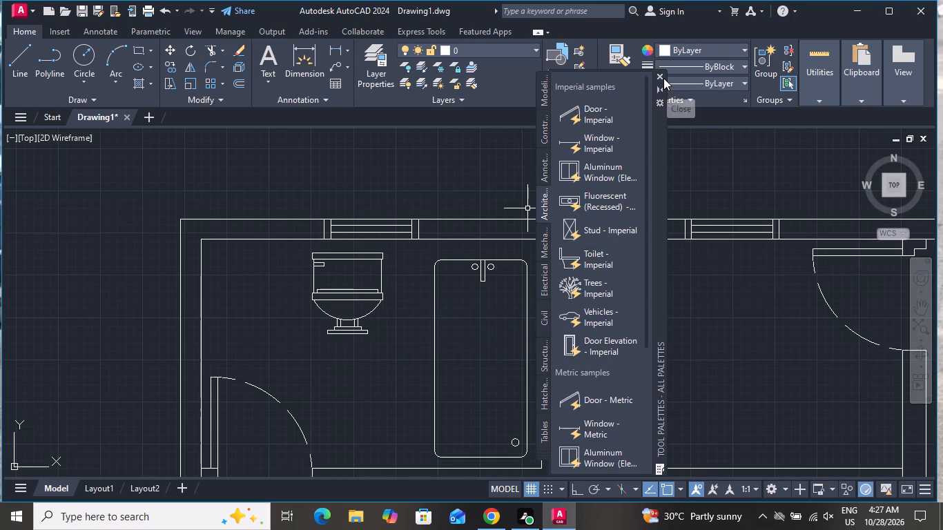
left_click(663, 78)
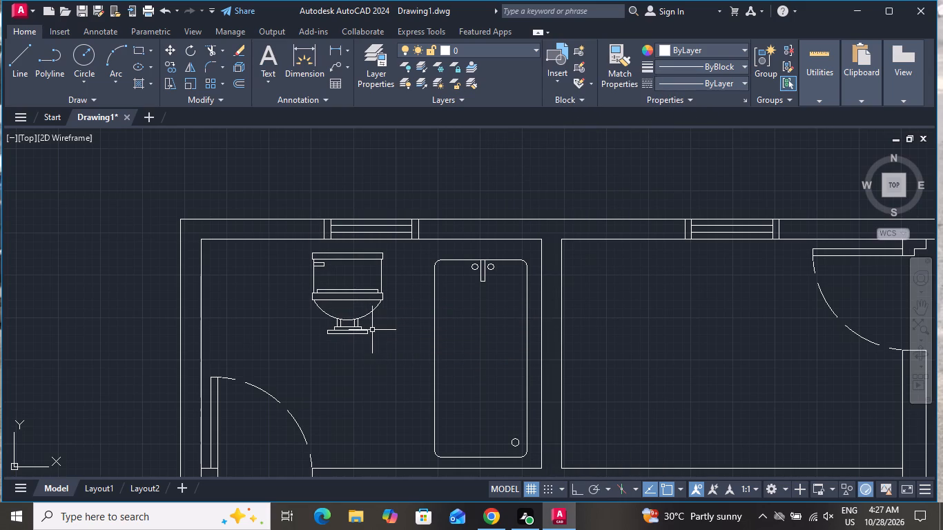
Switch the toilet block's view to Round (Plan).
left_click(360, 330)
left_click(300, 353)
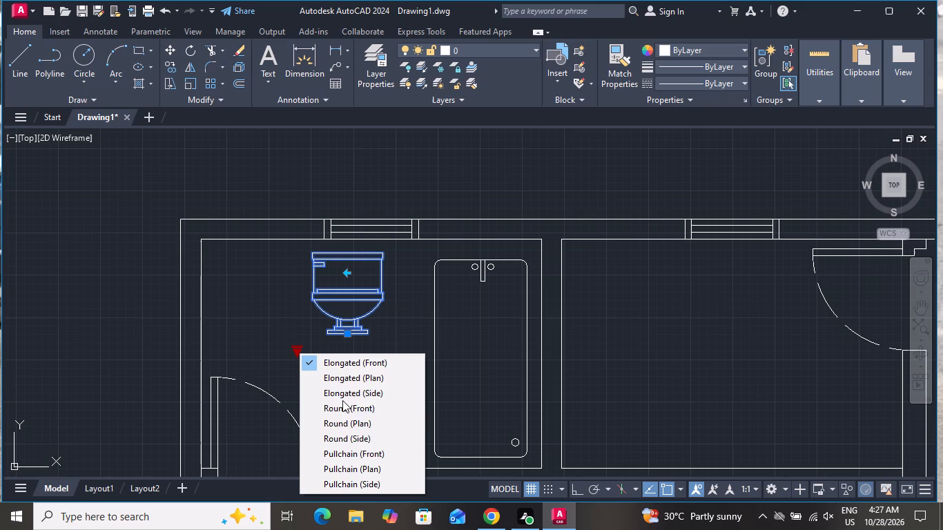
left_click(354, 430)
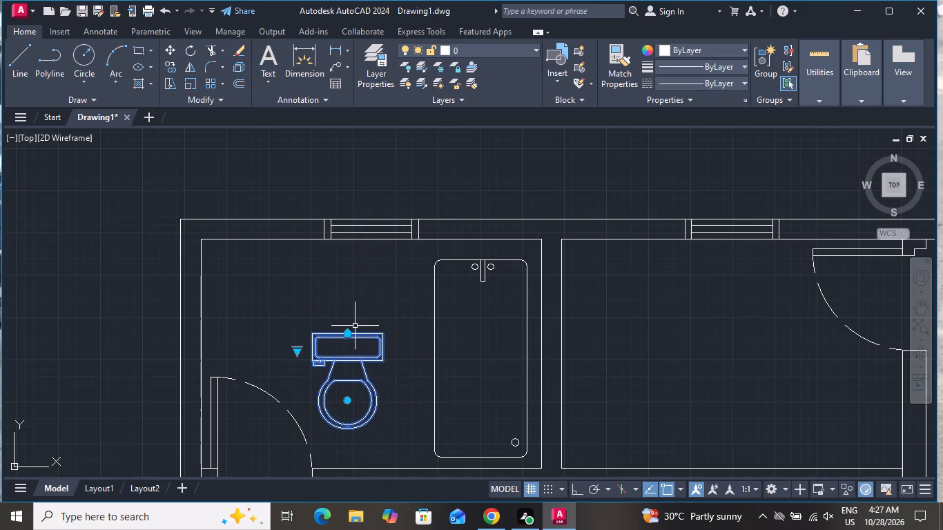
Scale the toilet down slightly, freehand, from a base point near its middle.
left_click(184, 80)
left_click(349, 376)
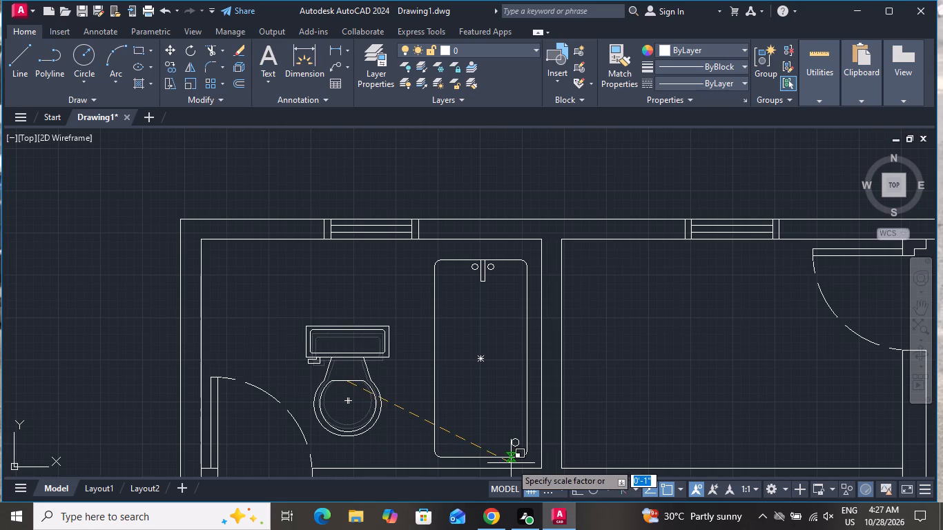
left_click(464, 449)
Move the toilet up against the room's top wall, between the left wall and the window.
left_click(346, 342)
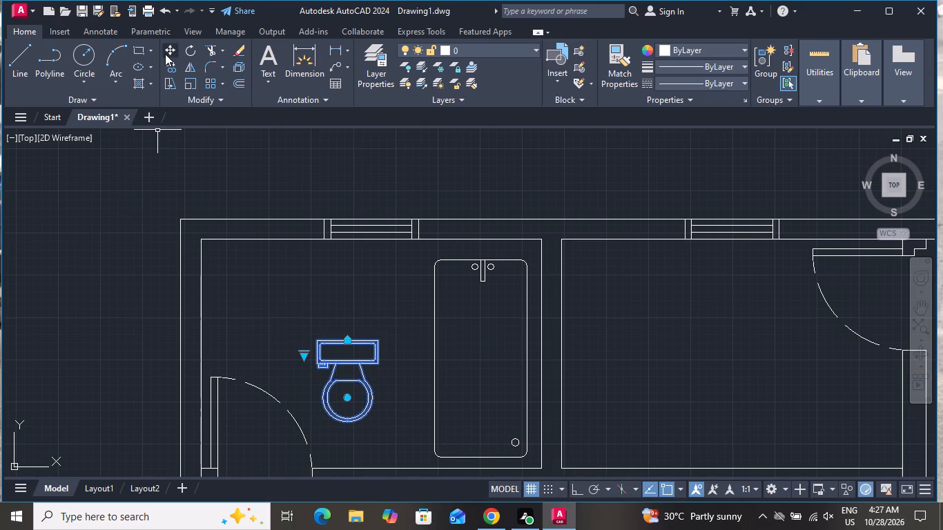
left_click(165, 53)
left_click(338, 351)
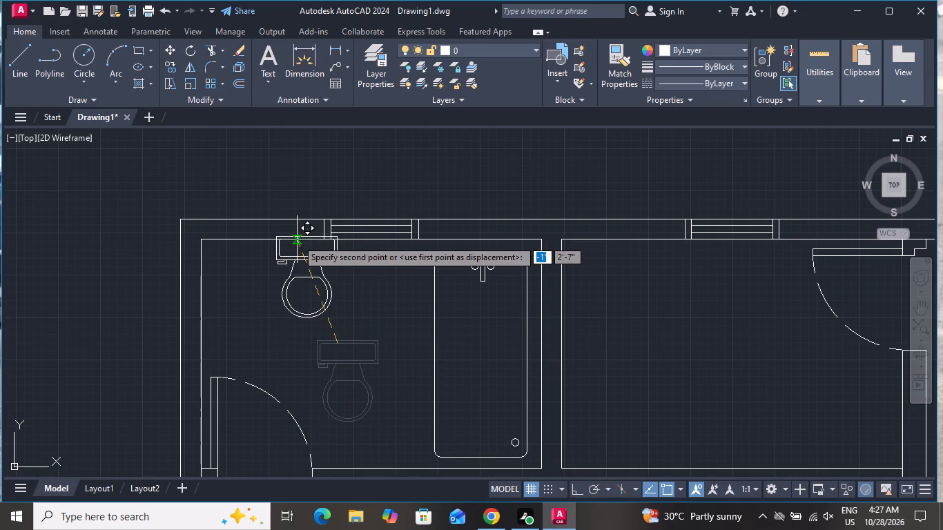
scroll(280, 248, "up", 1)
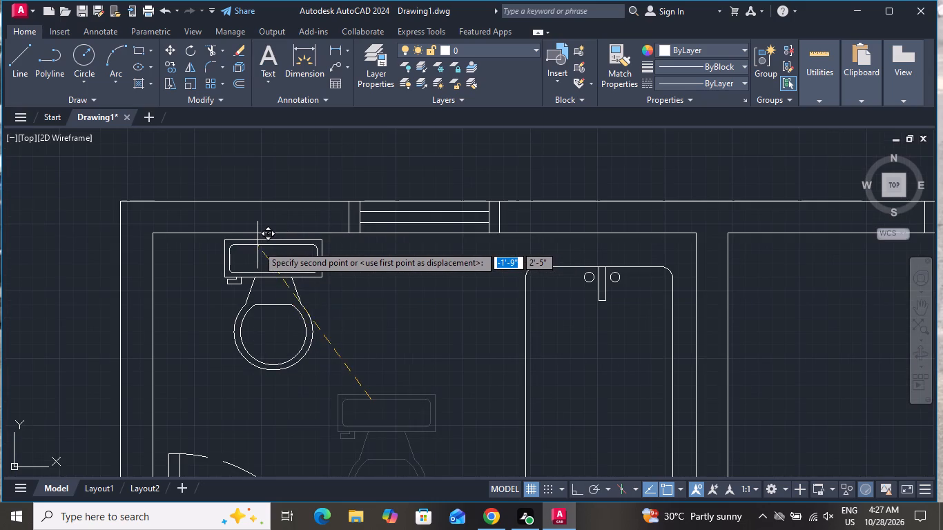
left_click(262, 238)
Move the toilet slightly down so the back edge of its tank sits on the top wall's inner face.
scroll(322, 281, "down", 1)
scroll(321, 274, "up", 2)
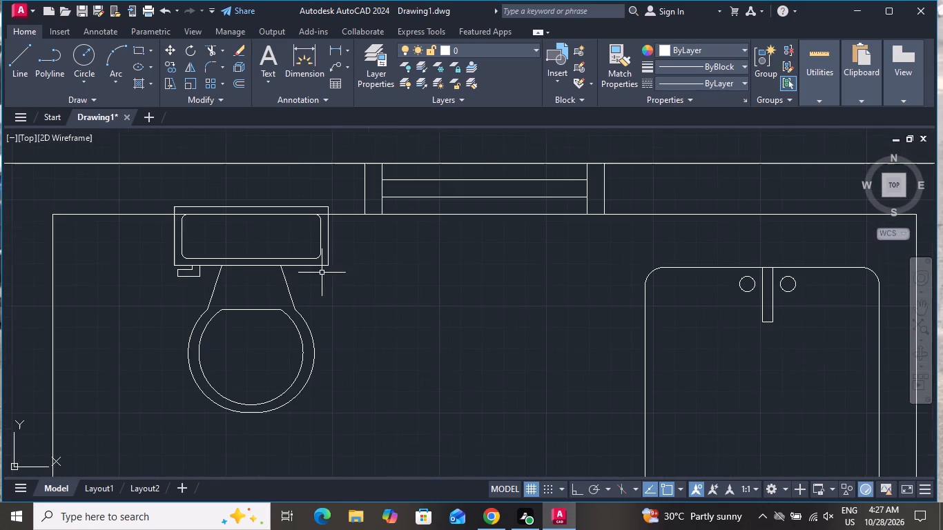
left_click(343, 270)
left_click(250, 331)
left_click(171, 50)
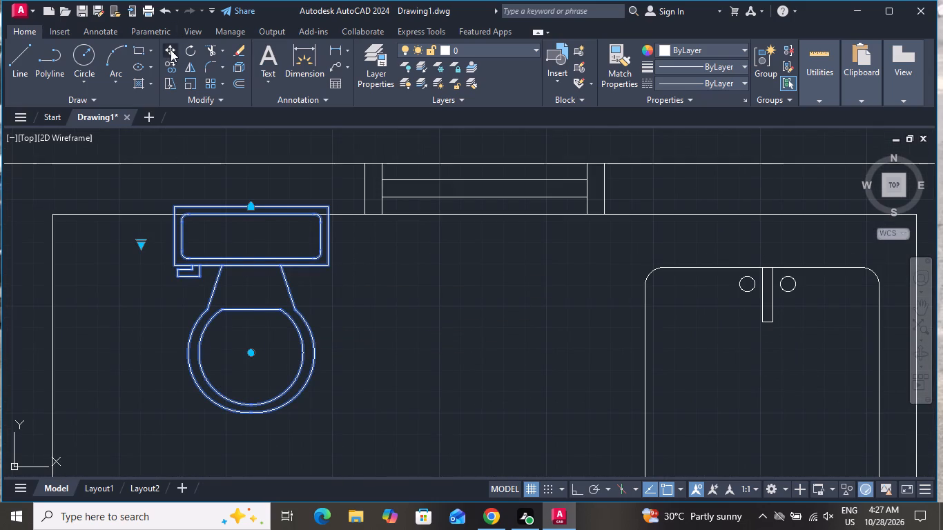
scroll(233, 209, "up", 2)
left_click(271, 202)
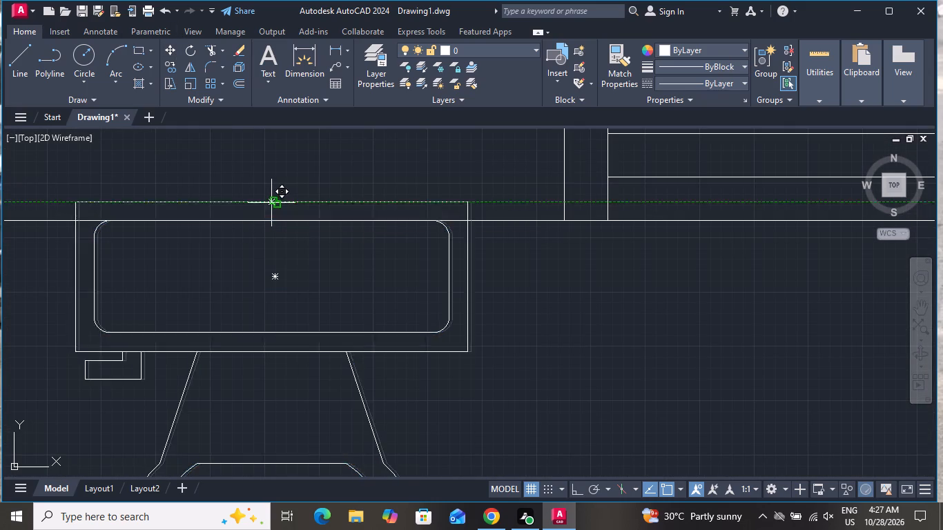
left_click(276, 219)
scroll(308, 206, "down", 5)
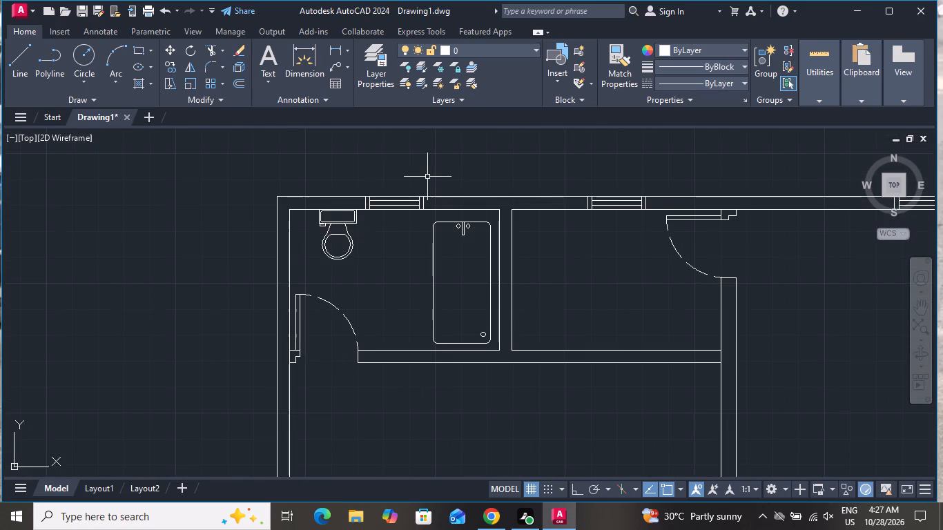
Insert the Sink-single - 30 in top block from DesignCenter's Kitchens.dwg in the empty area left of the floor plan.
type("DC")
key("space")
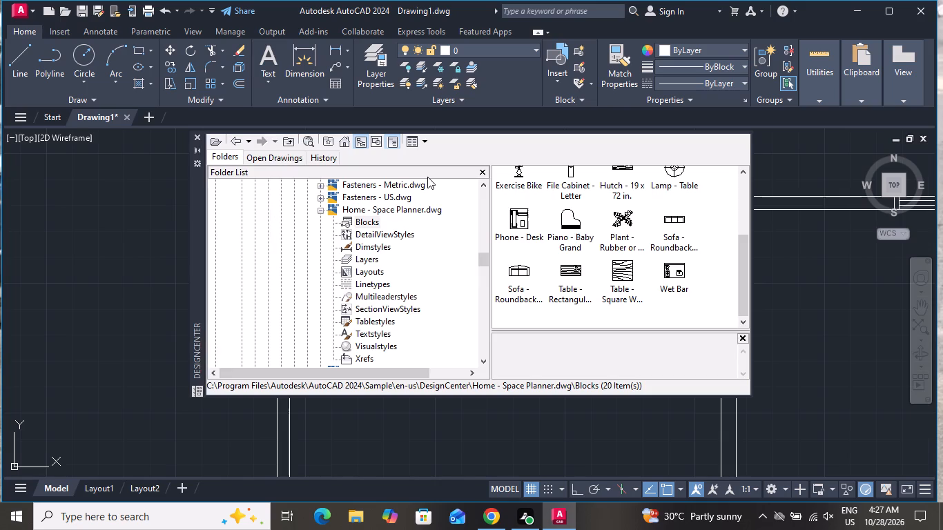
scroll(677, 260, "up", 2)
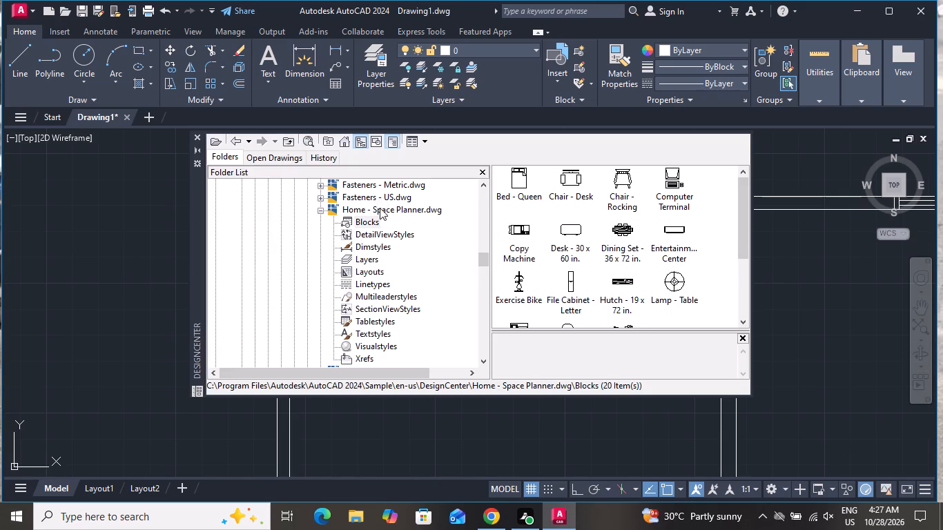
scroll(380, 209, "up", 1)
double_click(376, 198)
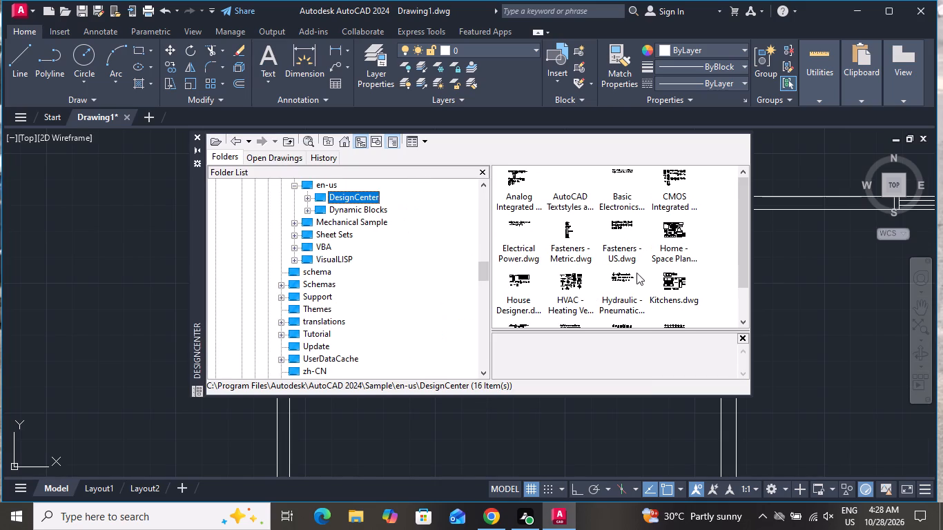
double_click(690, 282)
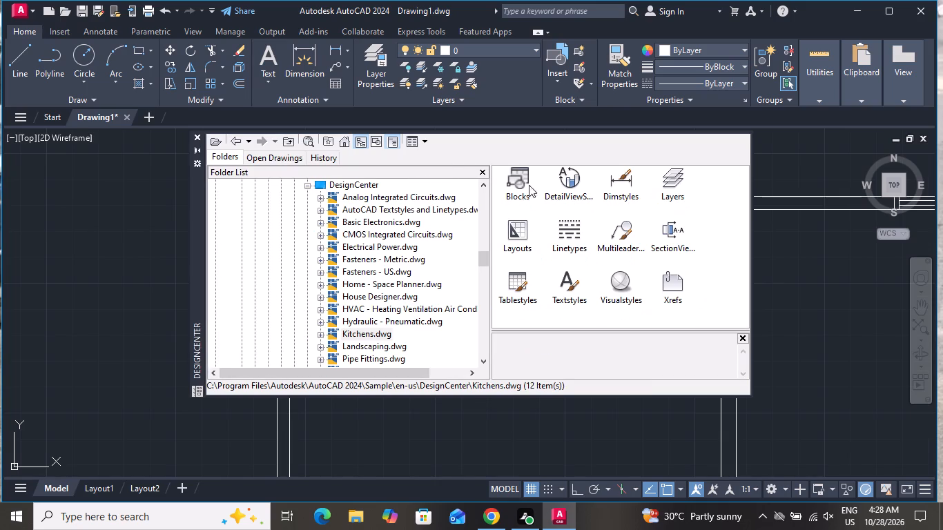
double_click(525, 184)
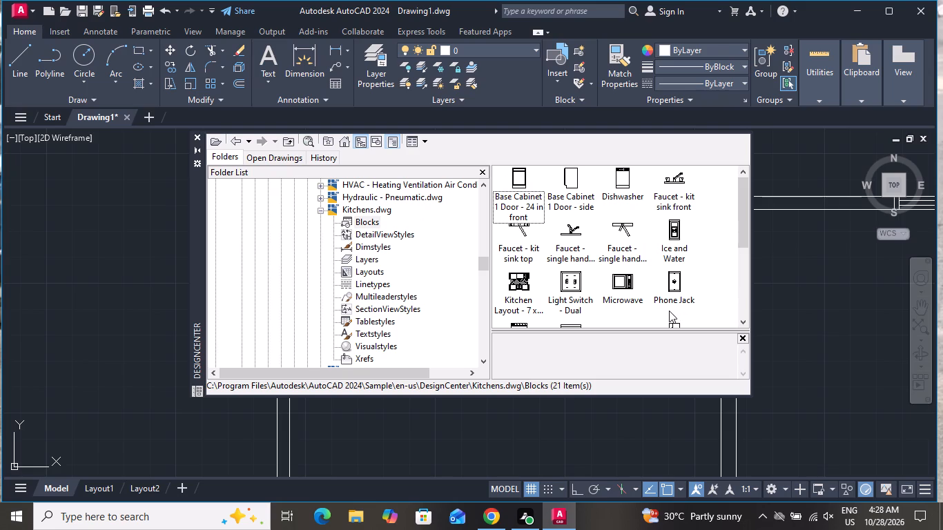
scroll(614, 266, "up", 2)
scroll(614, 270, "down", 2)
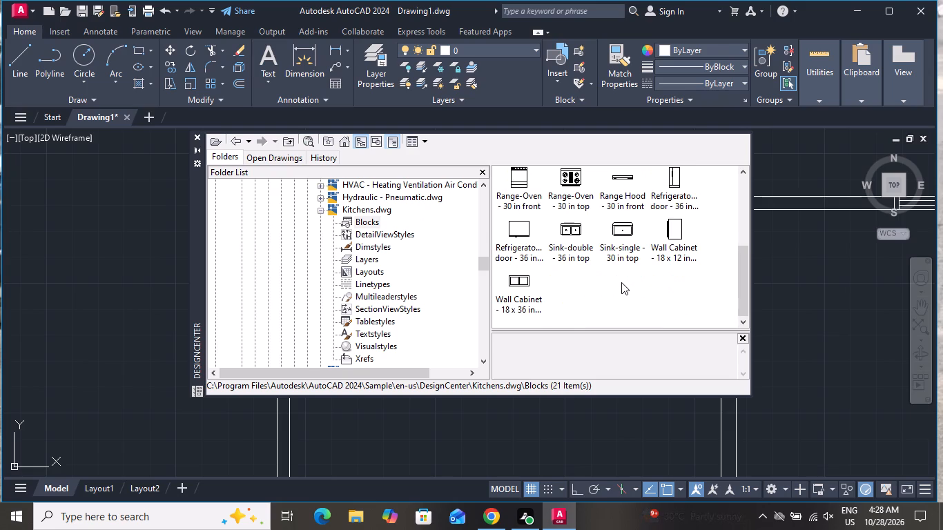
left_click_drag(621, 226, 558, 262)
left_click_drag(558, 262, 157, 263)
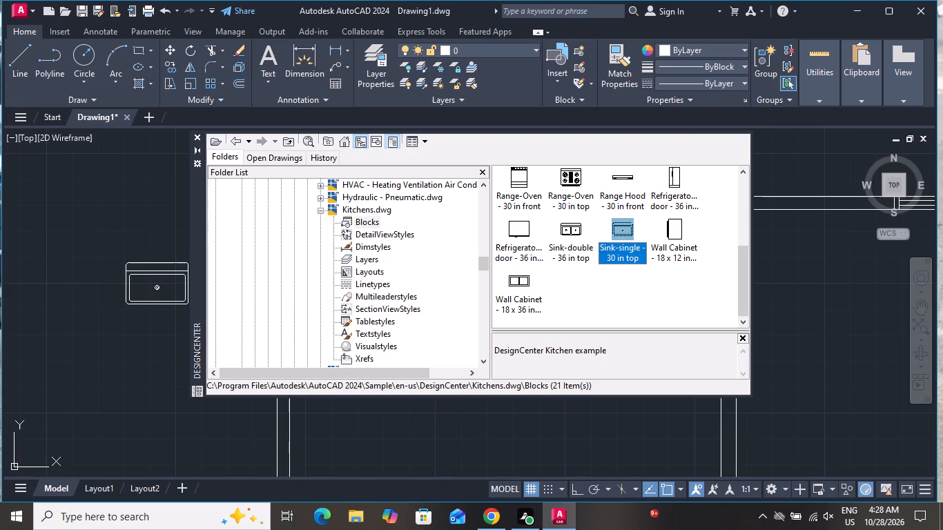
left_click_drag(157, 263, 157, 262)
left_click(195, 138)
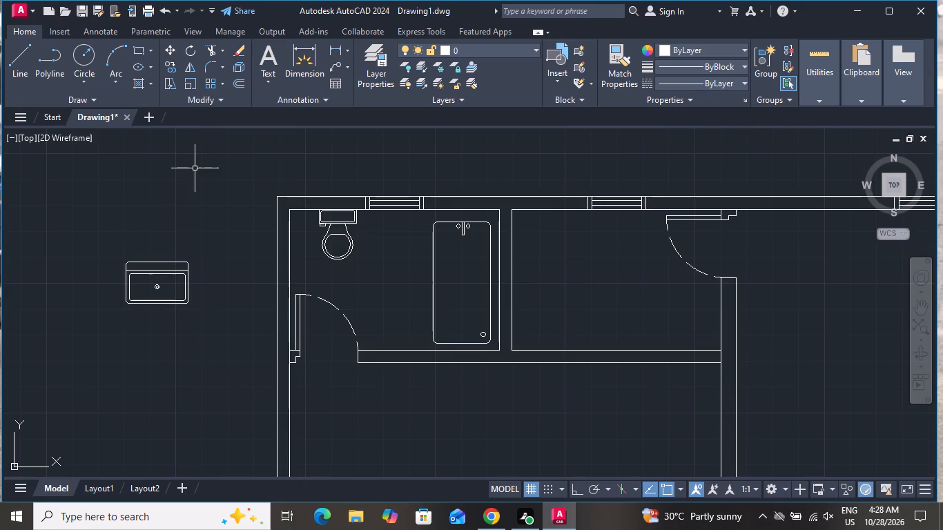
Scale the sink down freehand to roughly half its size.
left_click(212, 256)
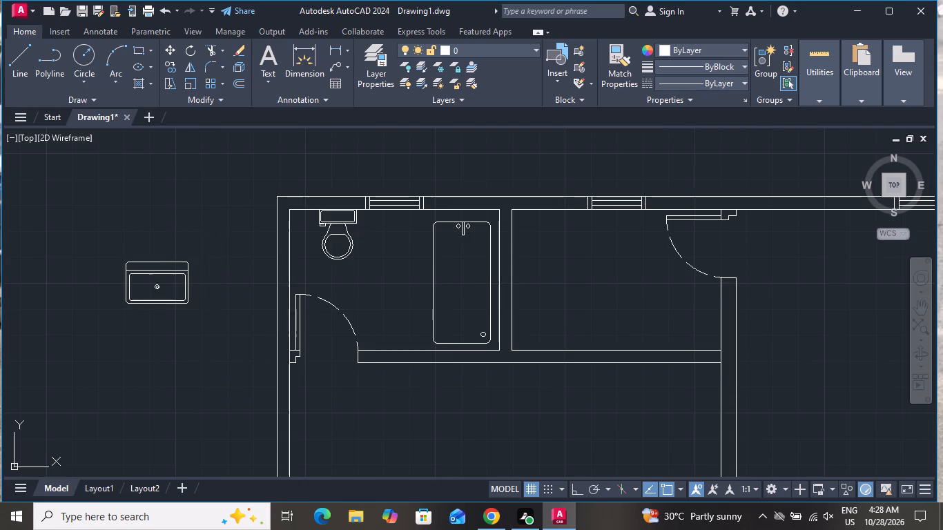
left_click(99, 317)
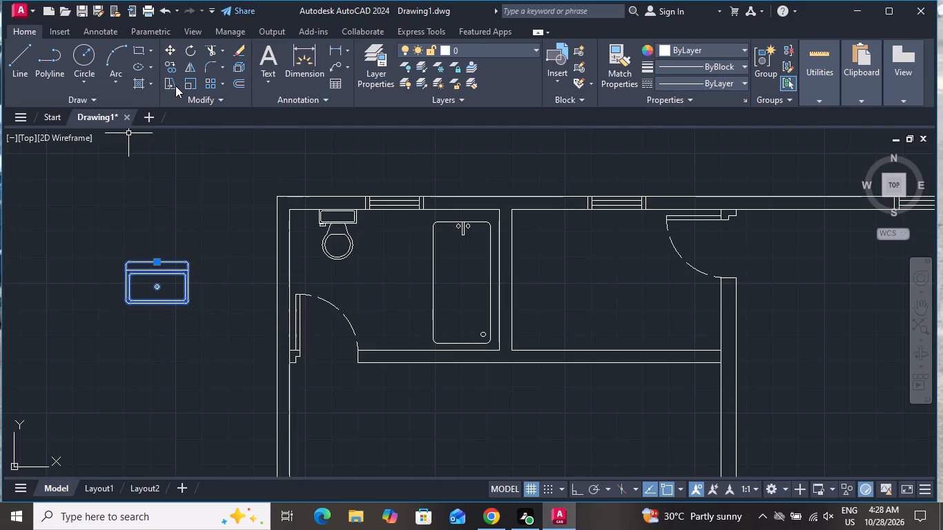
left_click(193, 83)
left_click(155, 275)
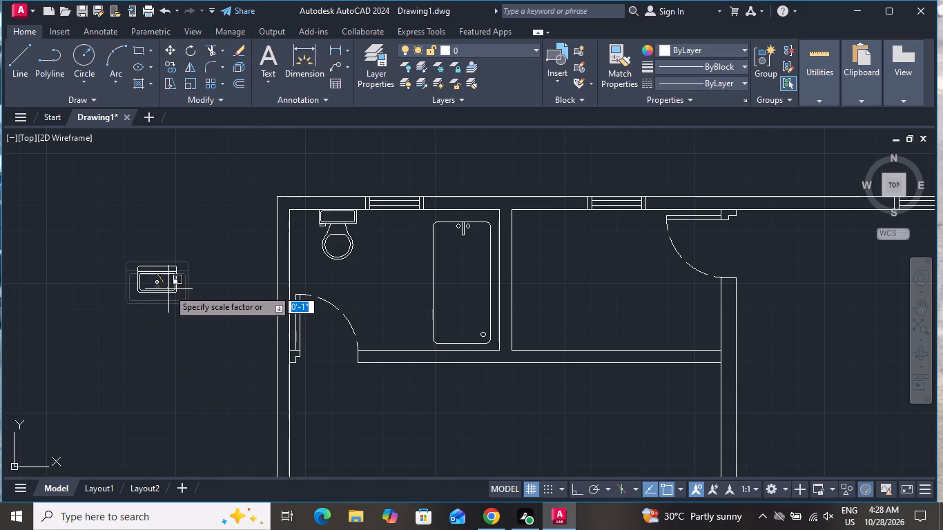
left_click(168, 286)
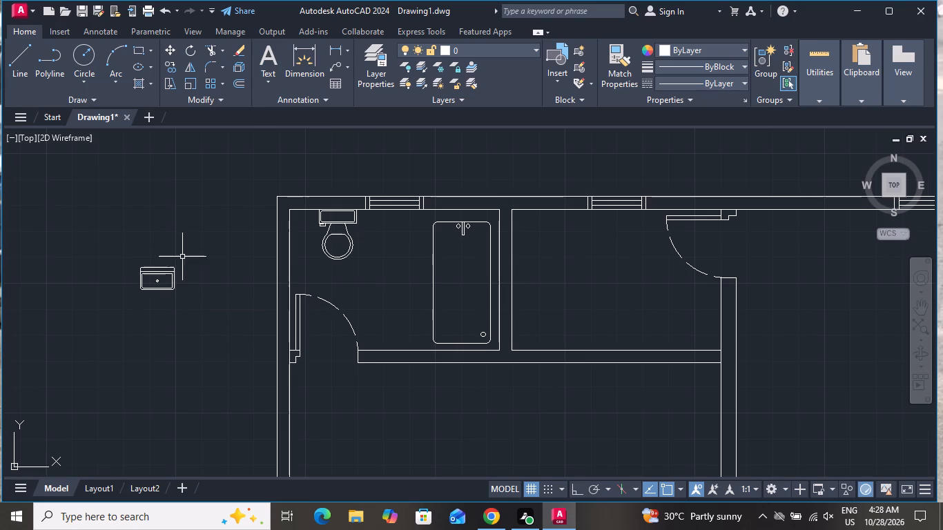
Rotate the sink 180° with Ortho mode on, using a base point between the sink and the plan's left wall.
left_click(182, 256)
left_click(110, 306)
left_click(191, 50)
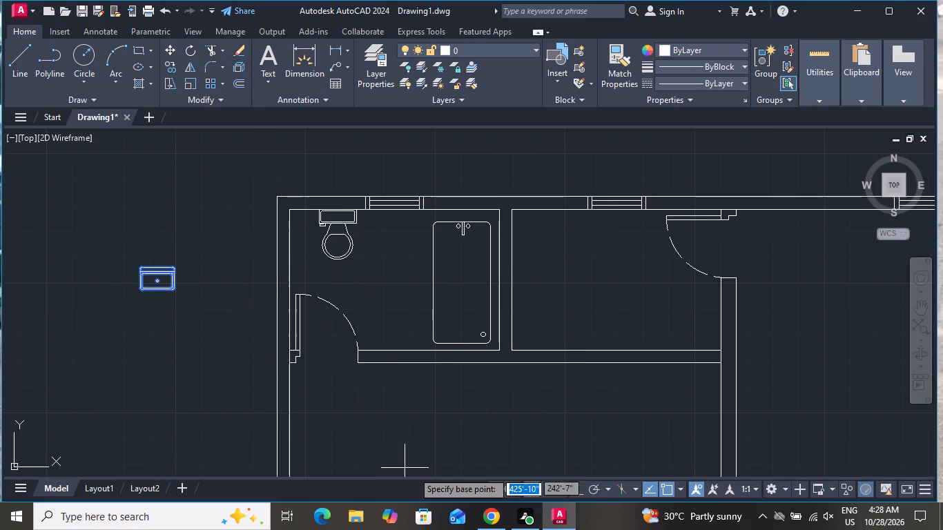
left_click(578, 487)
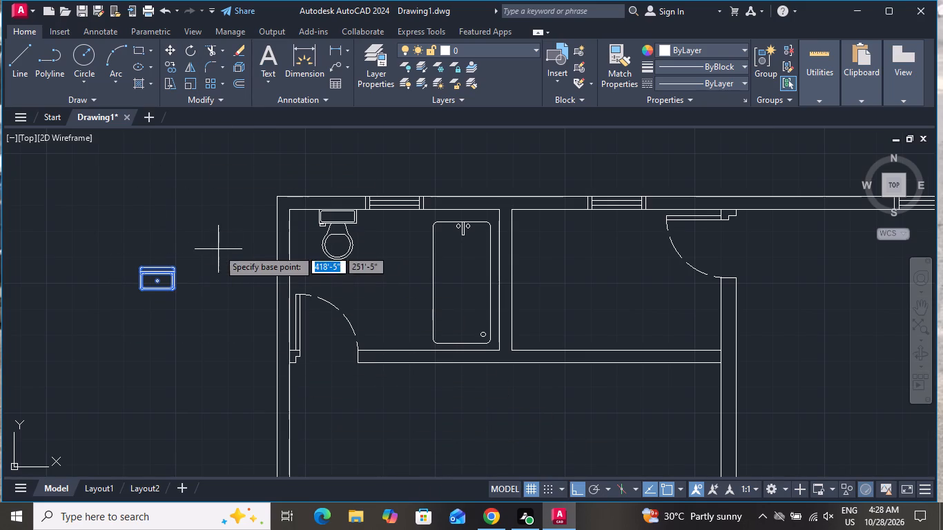
left_click(218, 249)
left_click(147, 242)
Complete the sink's 180° rotation about the base point just outside the plan's left wall.
left_click(259, 221)
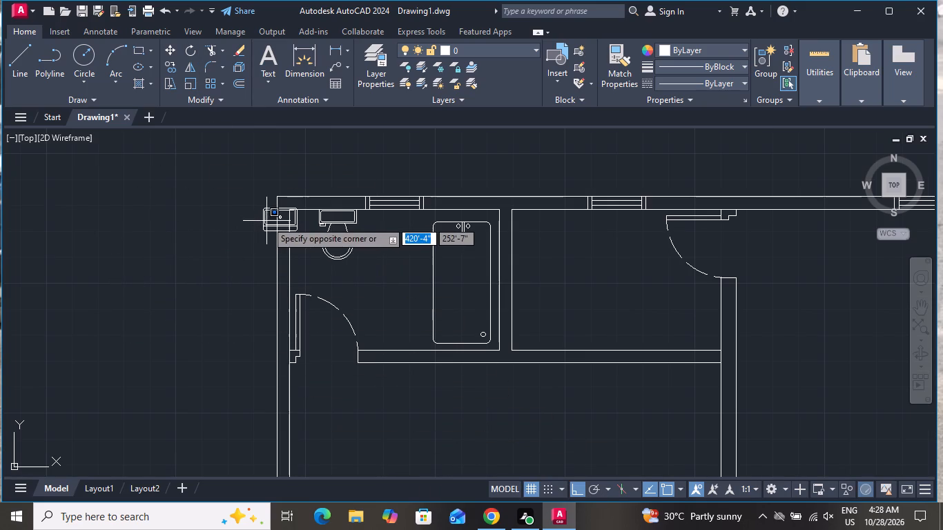
Move the sink freely by its back-edge midpoint onto the bathroom's bottom wall inner face, between the door and the tub.
triple_click(266, 221)
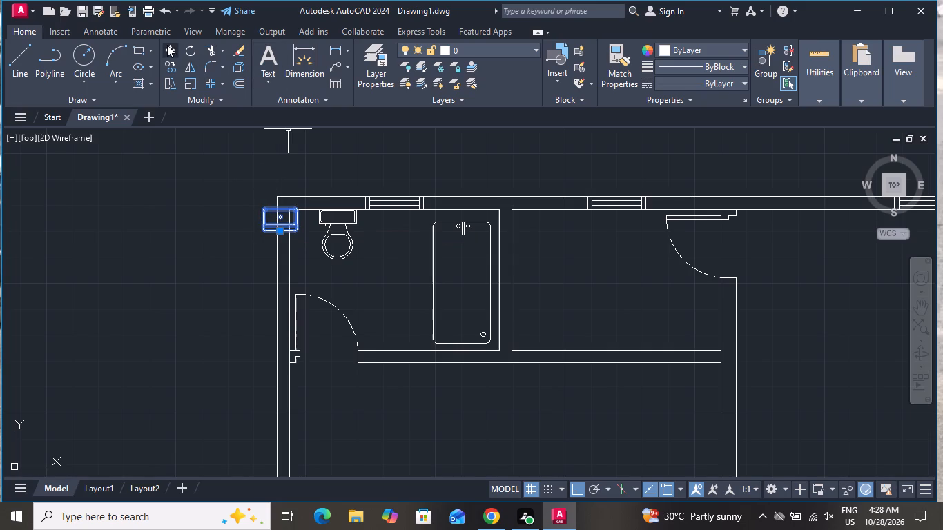
left_click(167, 45)
left_click(576, 487)
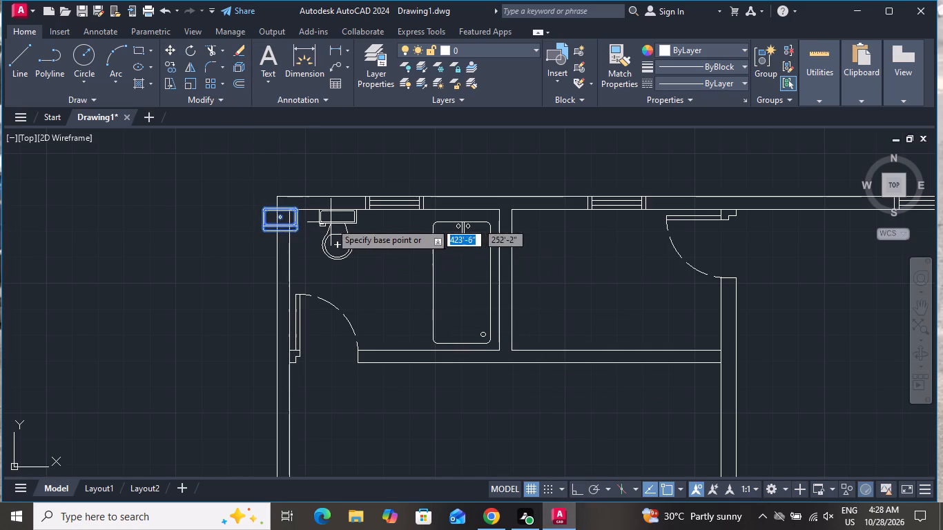
left_click(280, 230)
scroll(393, 346, "up", 1)
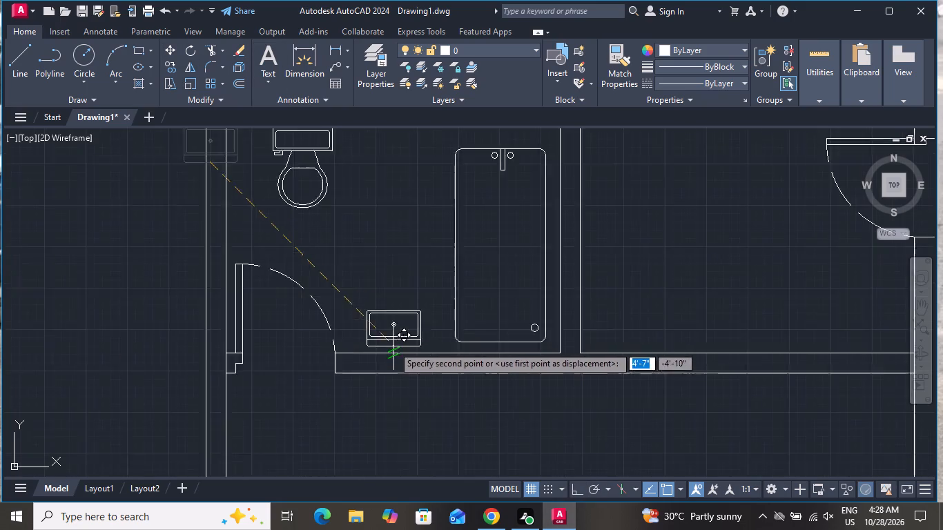
scroll(393, 344, "up", 1)
left_click(385, 359)
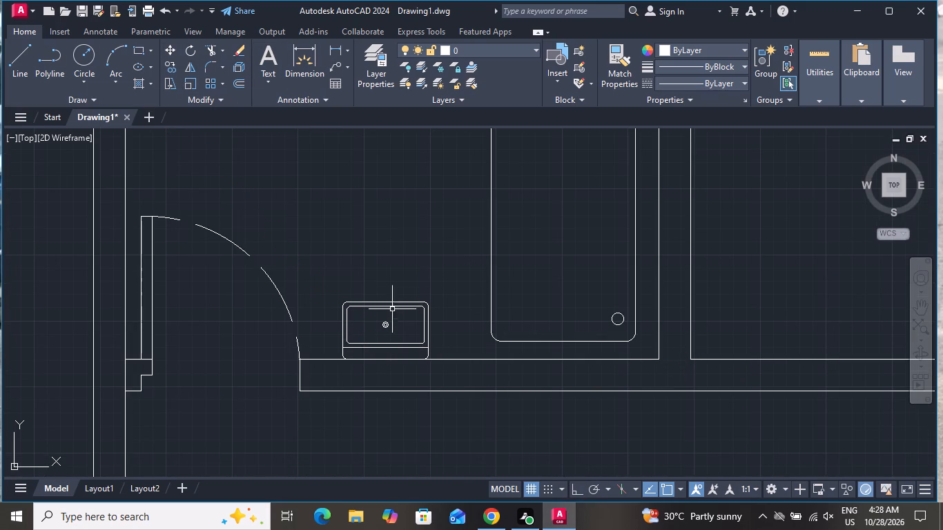
Copy the sink from its back-edge midpoint into the adjoining room, about 7' to the right and 2'-5" up.
left_click(392, 309)
left_click(382, 299)
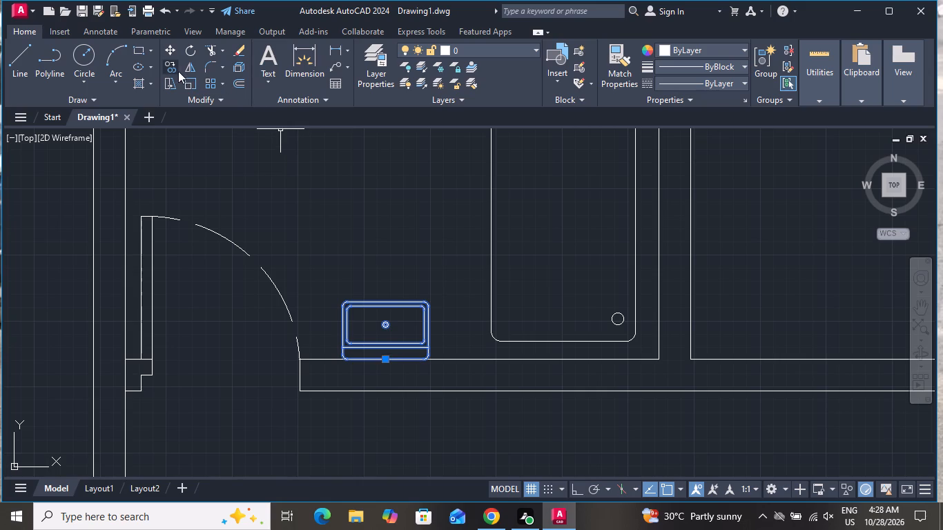
left_click(174, 65)
left_click(380, 358)
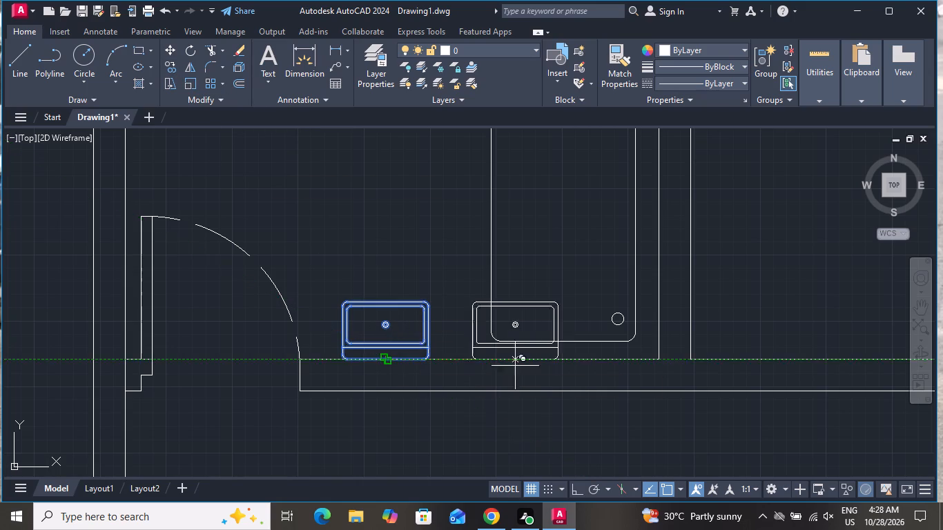
scroll(688, 362, "down", 2)
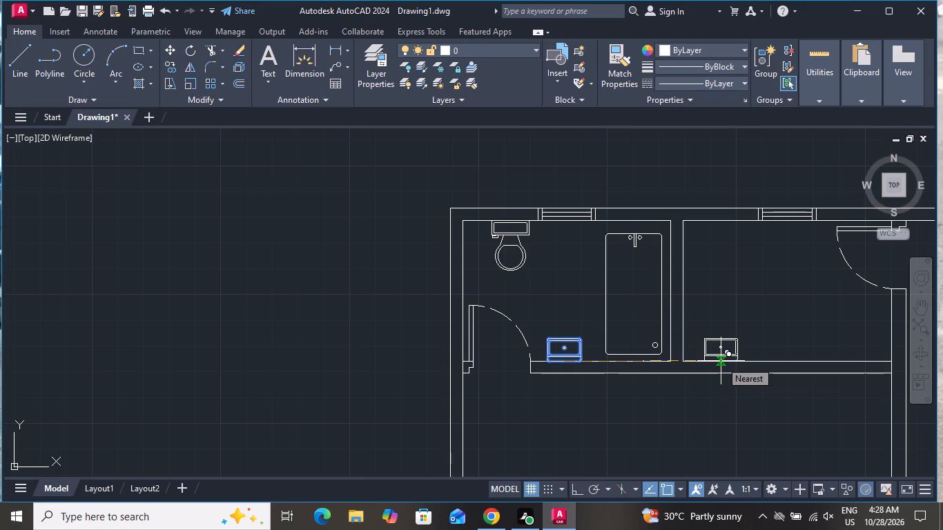
left_click(737, 302)
right_click(737, 302)
left_click(762, 323)
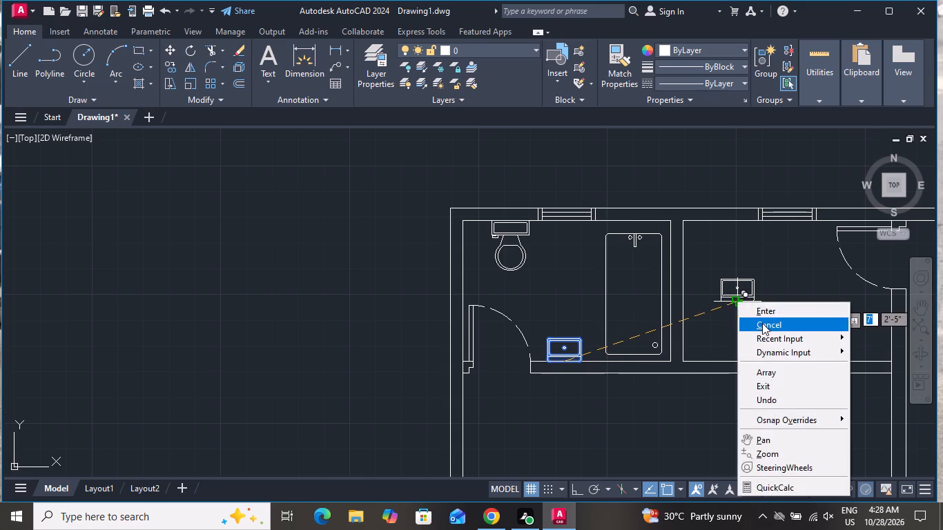
Rotate the copied sink 180° with Ortho mode on, about a point just above its upper-right corner.
left_click(767, 267)
left_click(703, 309)
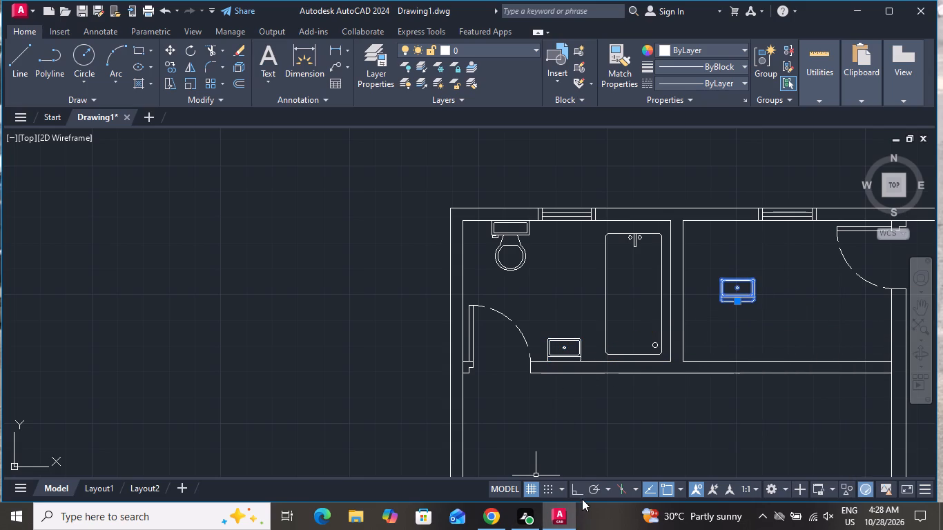
left_click(581, 489)
left_click(185, 48)
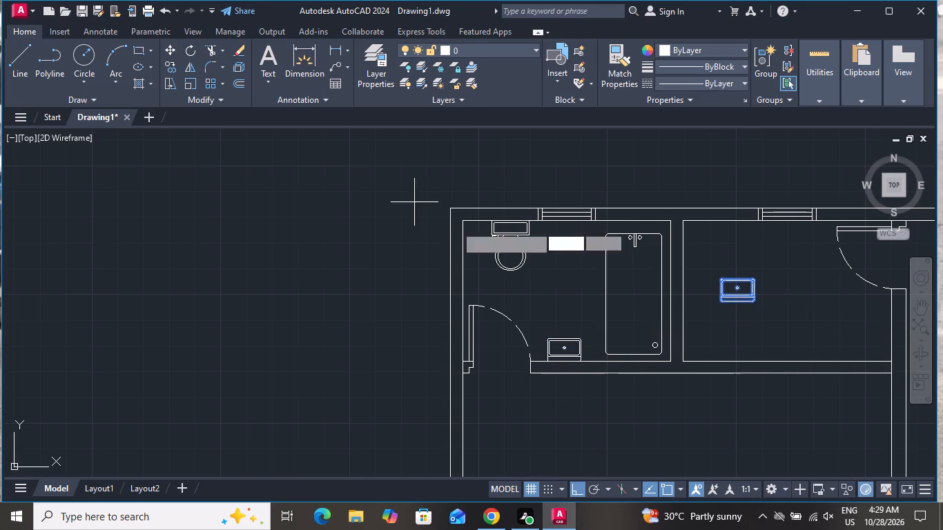
left_click(756, 263)
left_click(701, 271)
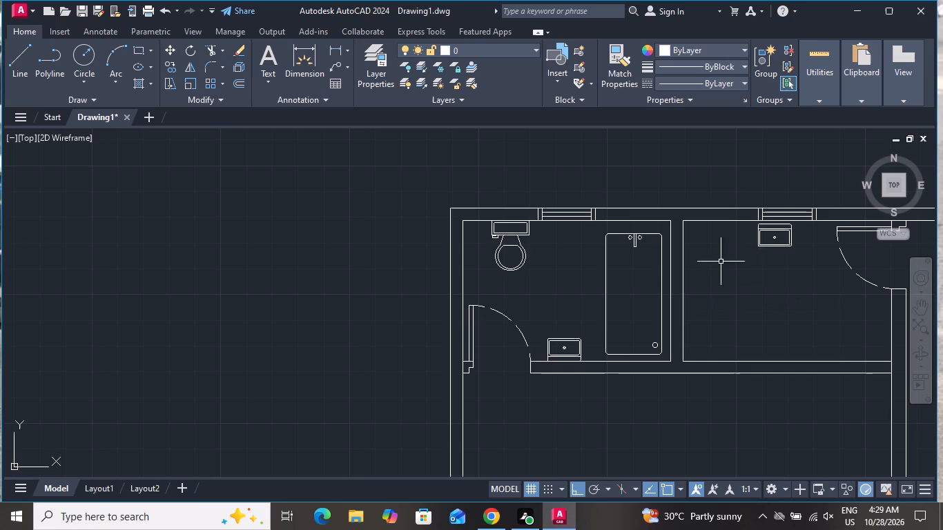
Copy the rotated sink with Ortho off onto the top wall's inner face, about 2'-3" left and 2" up.
left_click(757, 240)
left_click(575, 489)
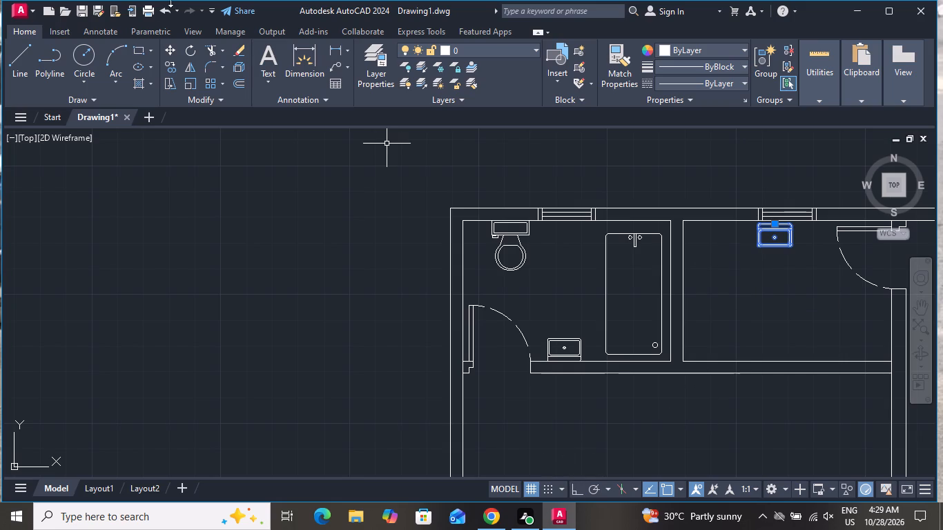
left_click(172, 59)
scroll(783, 212, "up", 1)
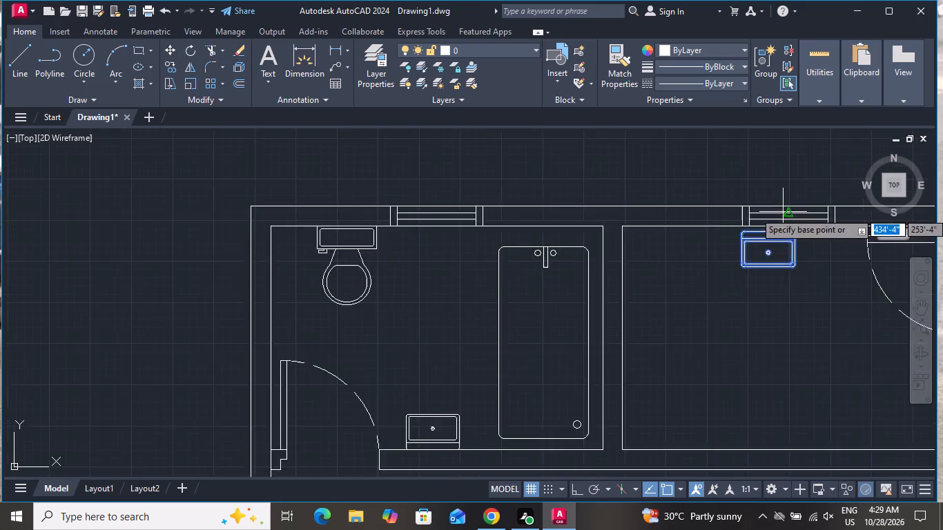
scroll(783, 212, "up", 1)
left_click(762, 241)
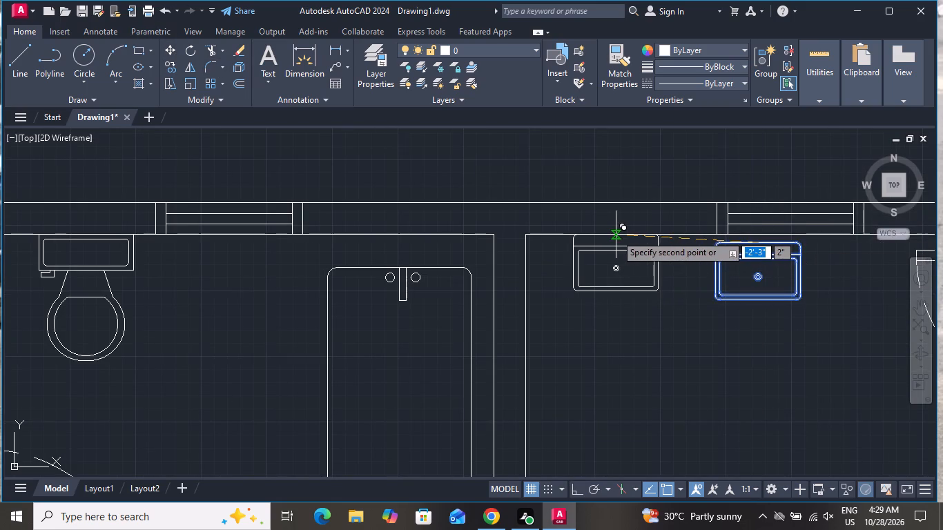
left_click(616, 235)
scroll(627, 305, "down", 2)
right_click(626, 312)
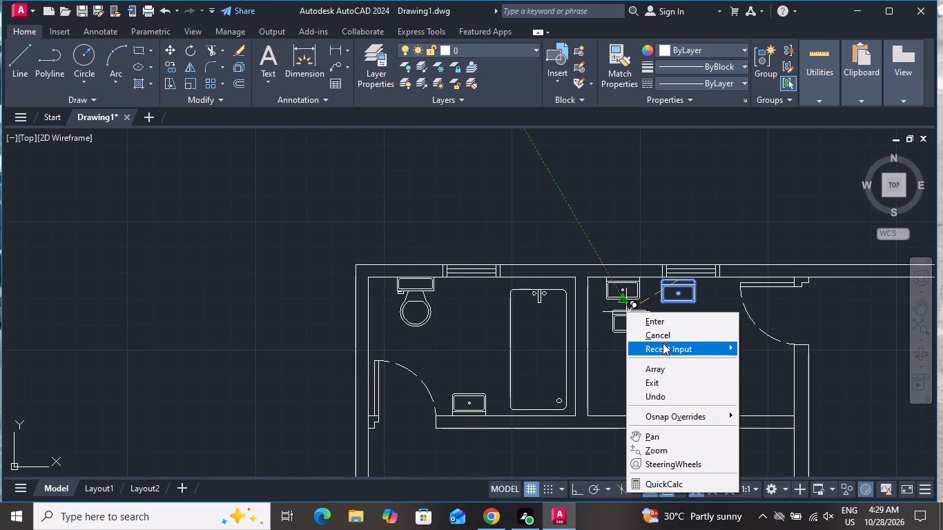
left_click(663, 334)
Delete the extra sink below the adjoining room's top window.
left_click(690, 297)
left_click(683, 313)
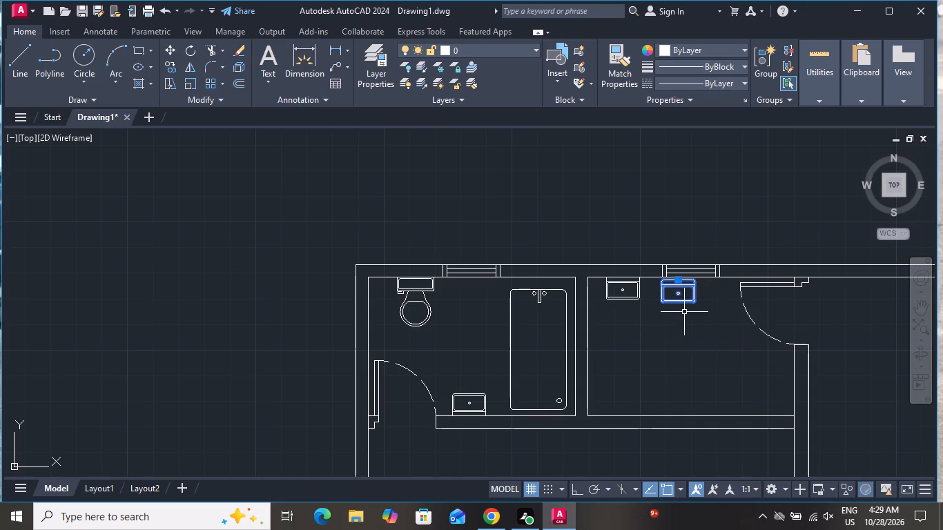
key("Delete")
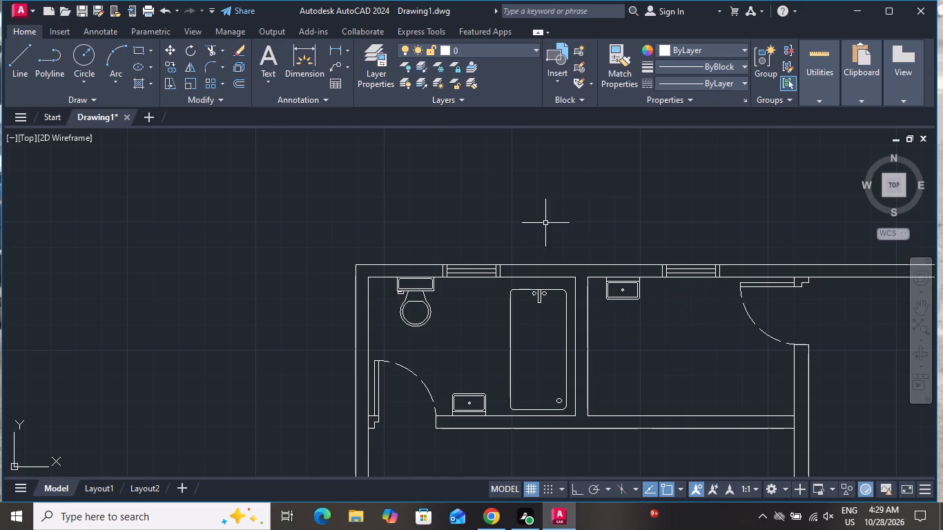
Copy the bathroom's toilet into the middle of the adjoining room, about 10'-3" to the right and 3'-1" down.
left_click(422, 309)
left_click(391, 290)
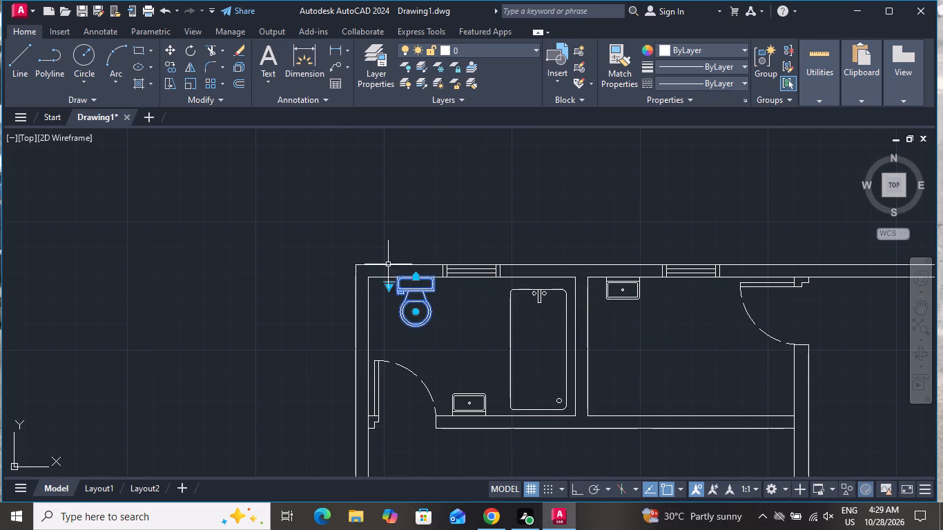
left_click(171, 63)
left_click(414, 294)
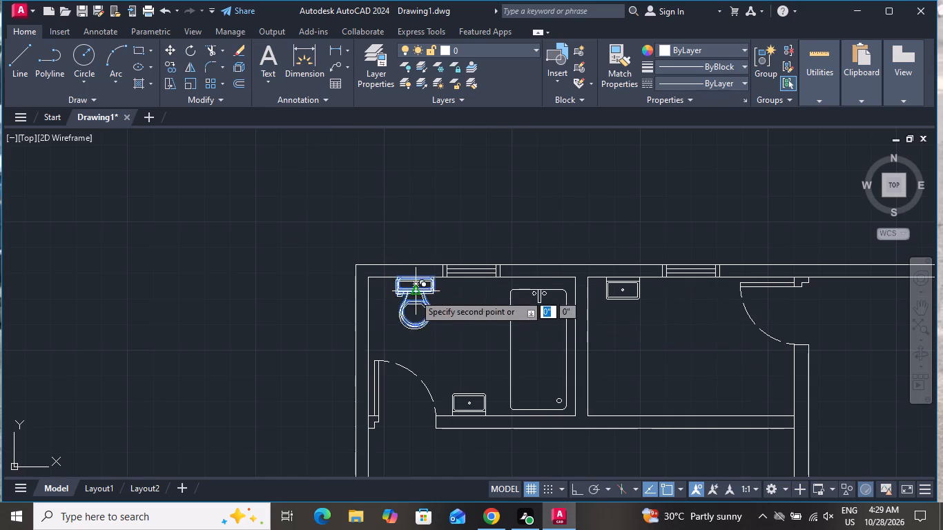
left_click(668, 366)
right_click(668, 366)
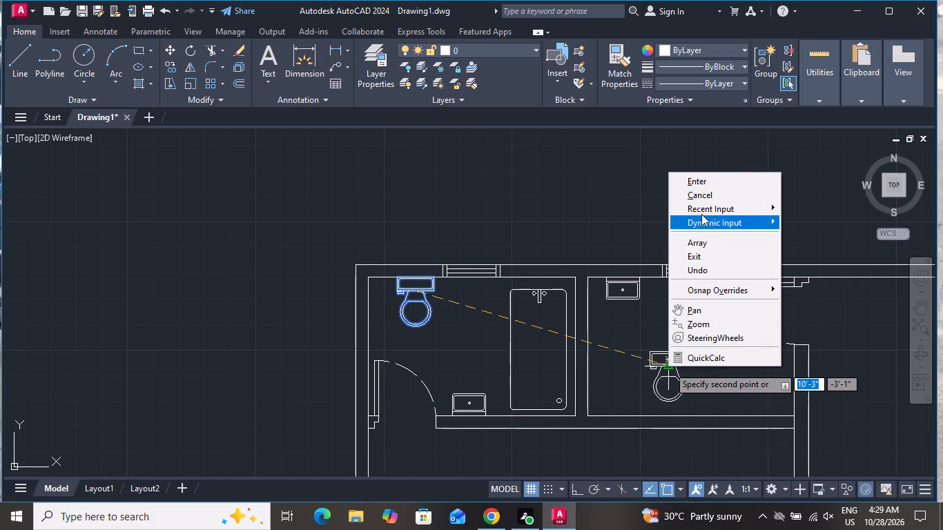
left_click(701, 193)
Rotate the copied toilet 180° with Ortho mode on, about a point just above and right of its tank.
left_click(673, 352)
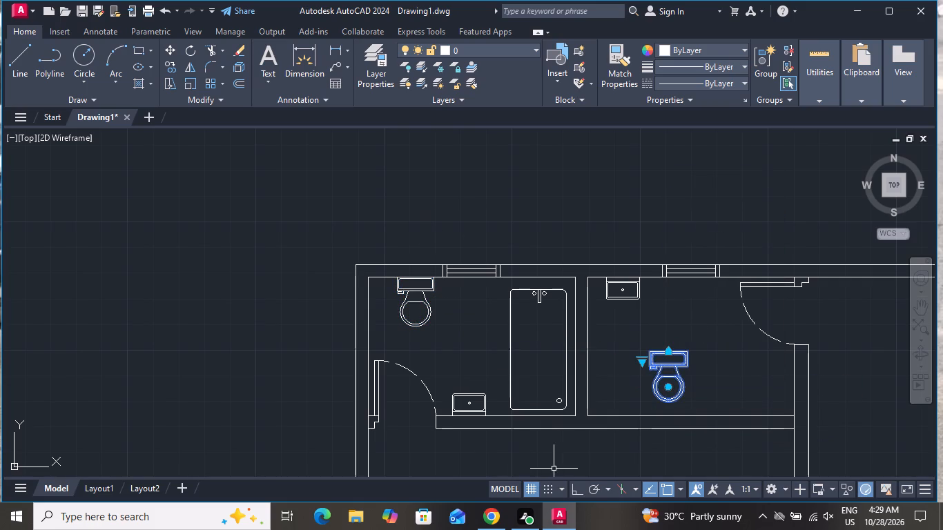
left_click(572, 489)
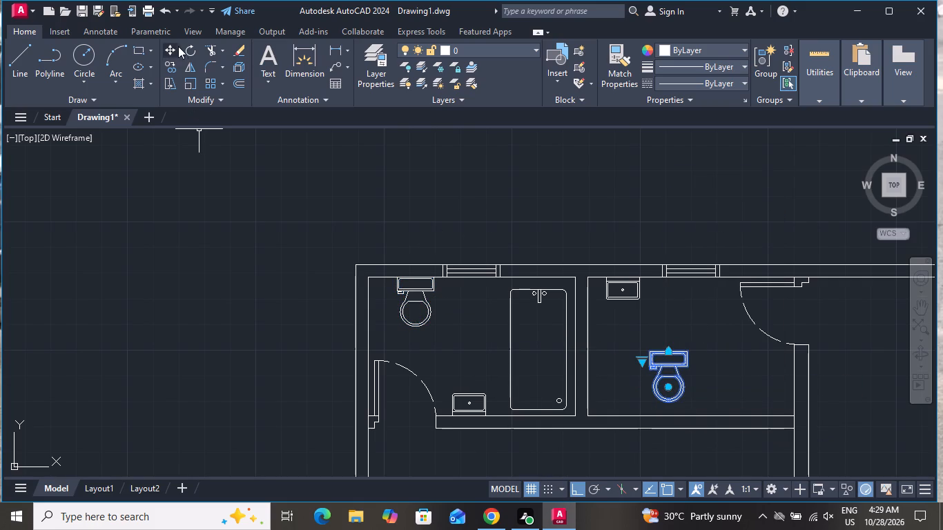
left_click(193, 52)
left_click(695, 346)
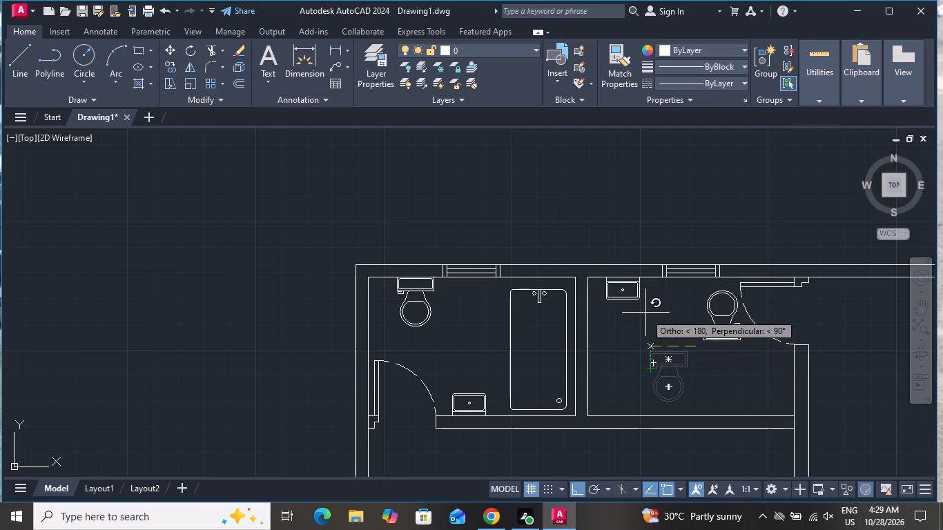
left_click(645, 313)
Move the copied toilet straight down about 3'-1" so its tank backs onto the adjoining room's bottom wall.
left_click(713, 324)
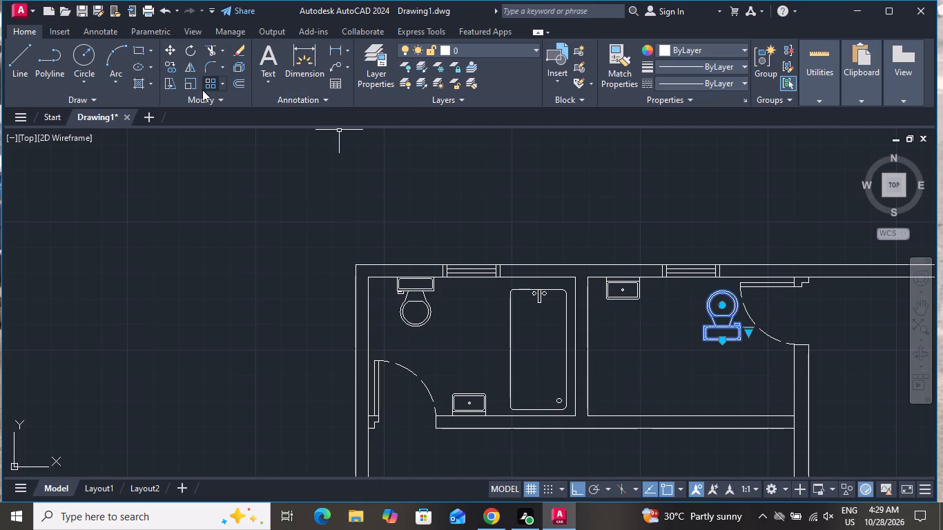
left_click(171, 43)
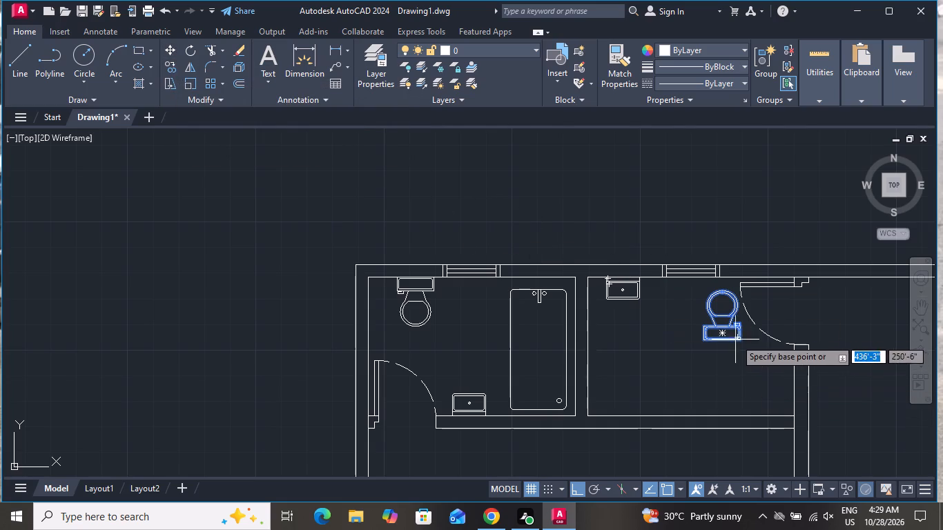
left_click(723, 340)
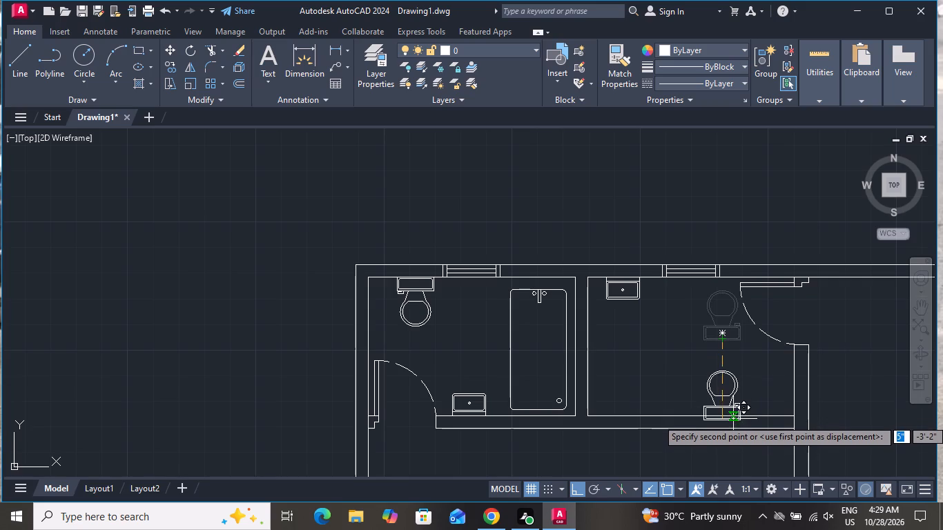
scroll(732, 423, "up", 4)
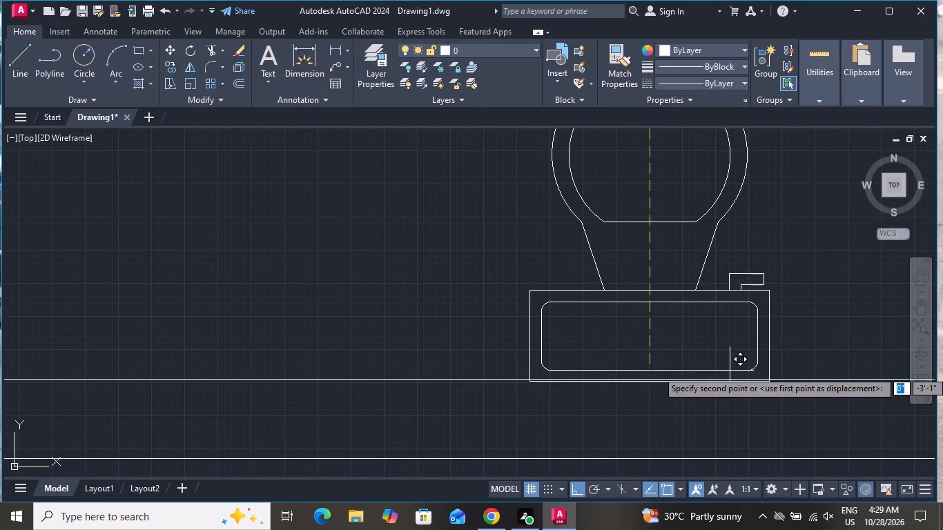
left_click(730, 369)
scroll(734, 400, "down", 2)
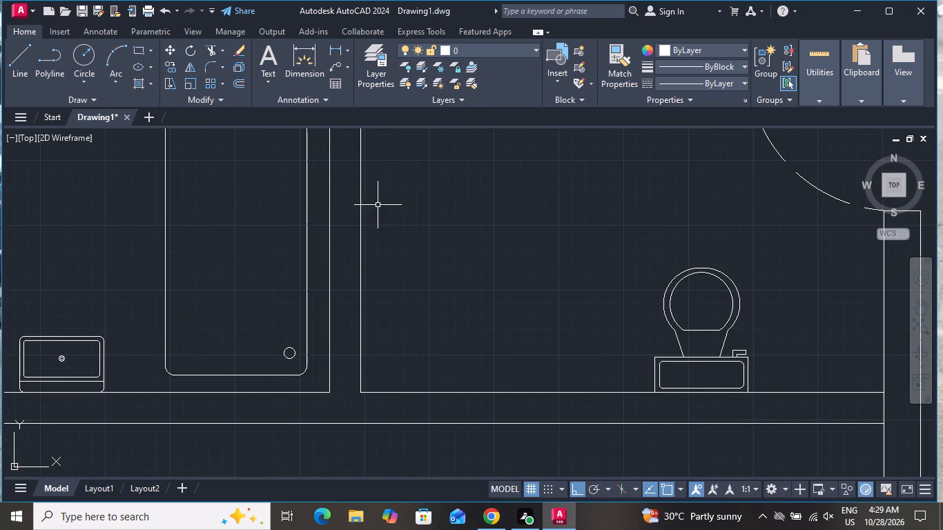
Copy the bathroom's tub, including its faucet and drain, straight right into the adjoining room, just inside the shared wall.
scroll(304, 262, "down", 2)
scroll(311, 190, "up", 2)
left_click(309, 184)
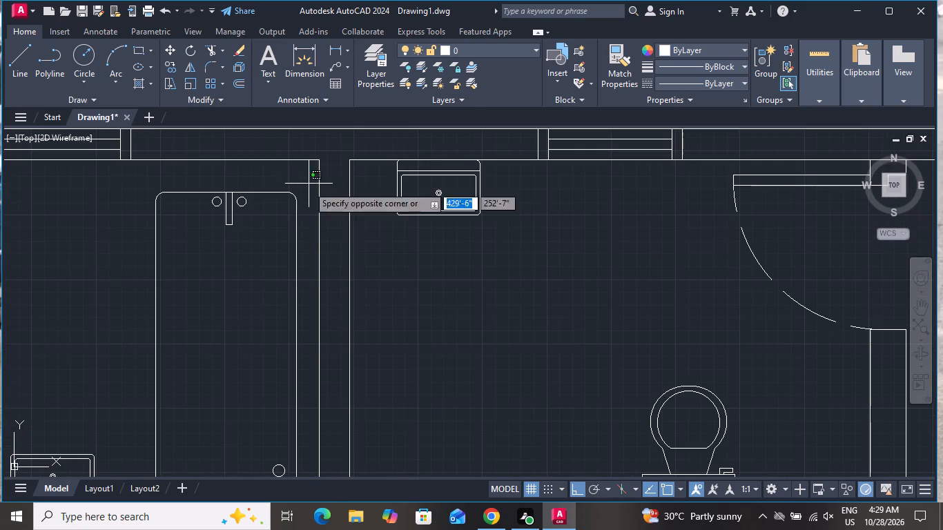
left_click(160, 312)
scroll(226, 317, "down", 2)
scroll(244, 373, "up", 3)
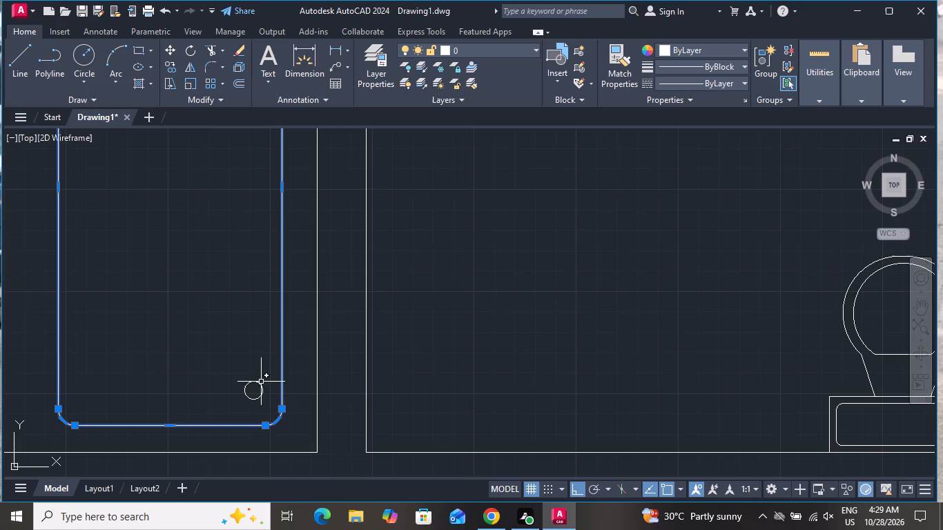
left_click_drag(260, 388, 255, 397)
scroll(319, 349, "down", 2)
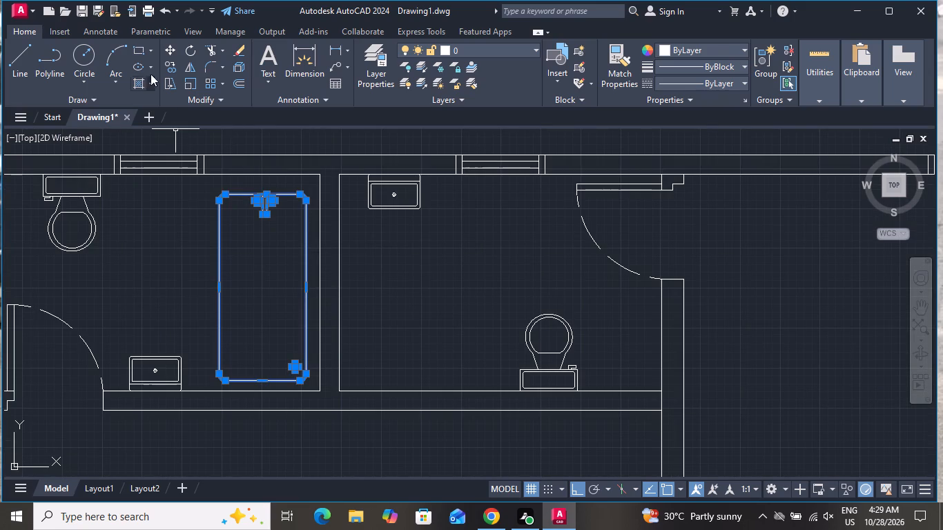
left_click(177, 66)
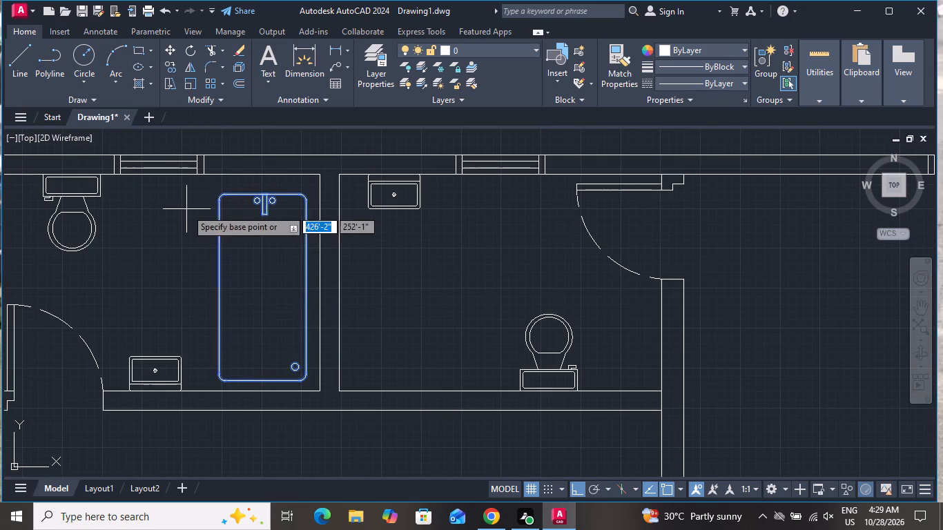
left_click(216, 190)
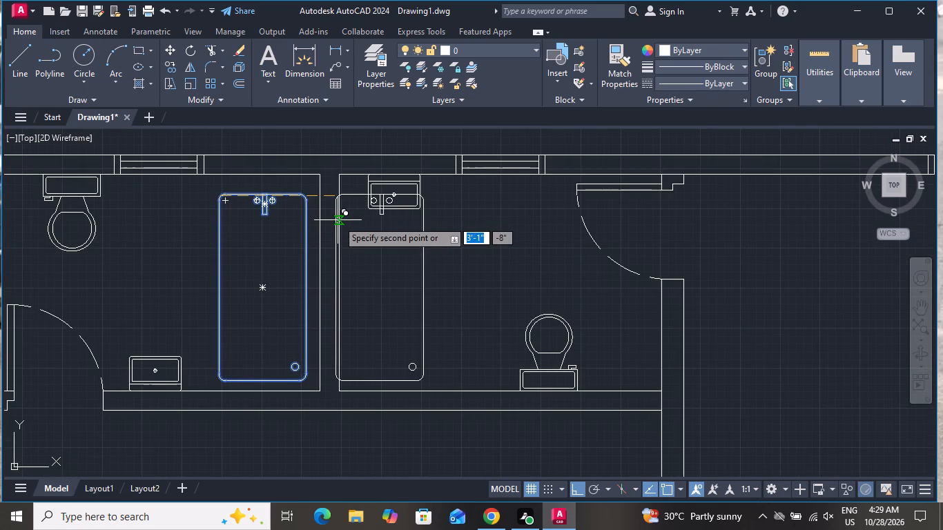
scroll(338, 220, "up", 1)
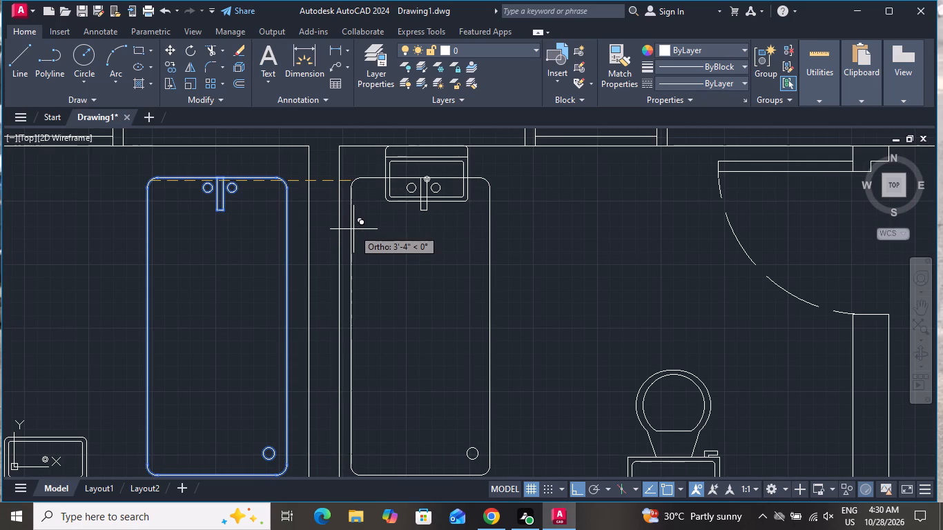
left_click(361, 233)
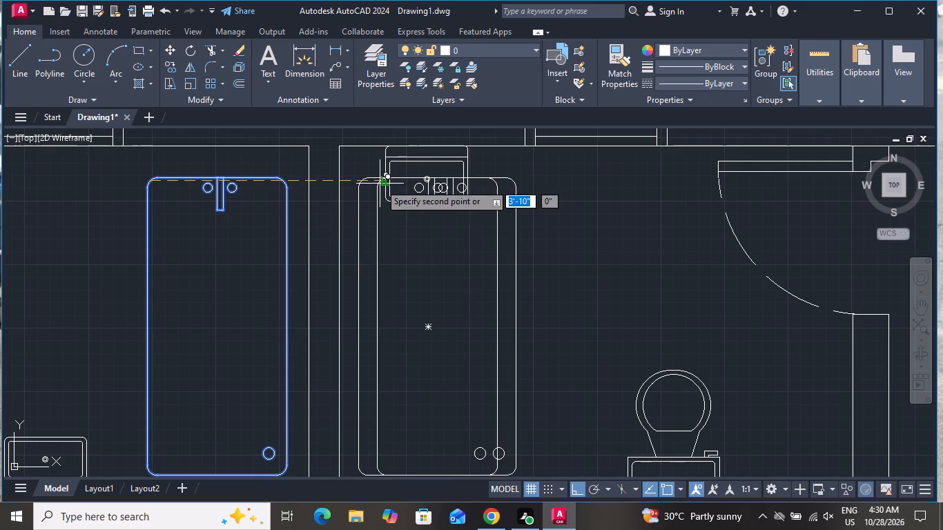
right_click(368, 202)
left_click(378, 216)
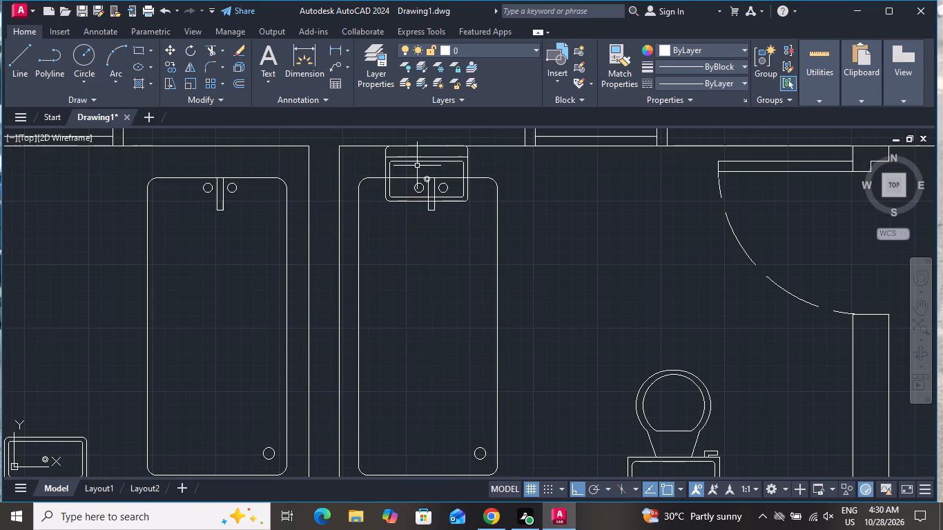
Move the adjoining room's sink straight right along the top wall, clear of the copied tub and below the window.
left_click(420, 165)
left_click(411, 157)
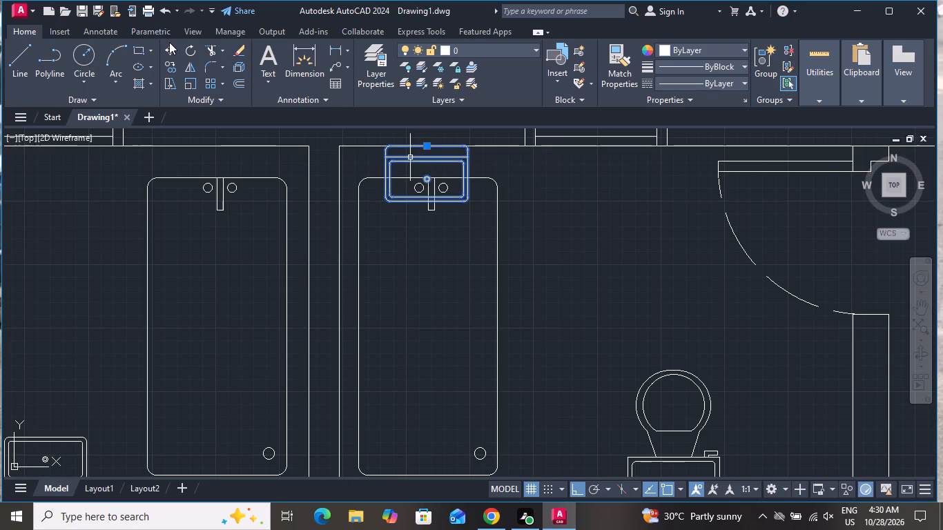
left_click(169, 44)
left_click(424, 144)
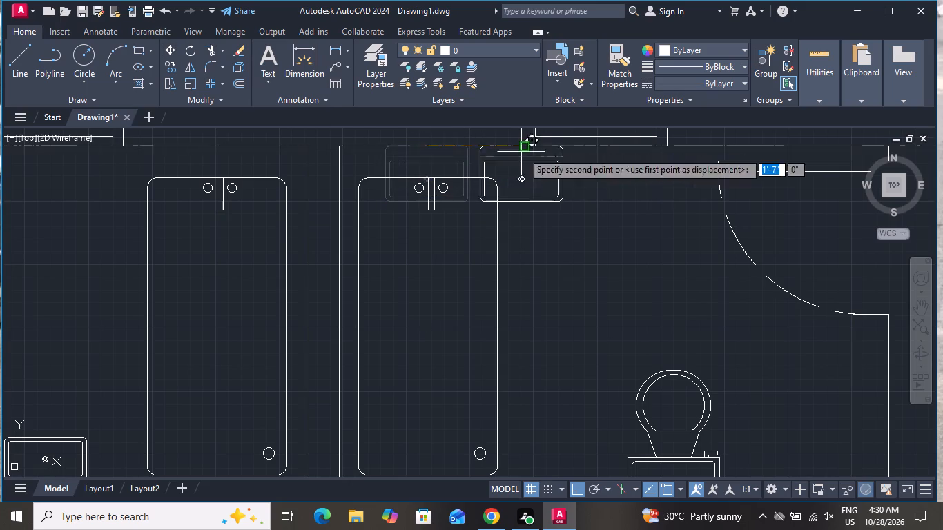
left_click(625, 159)
scroll(621, 294, "down", 2)
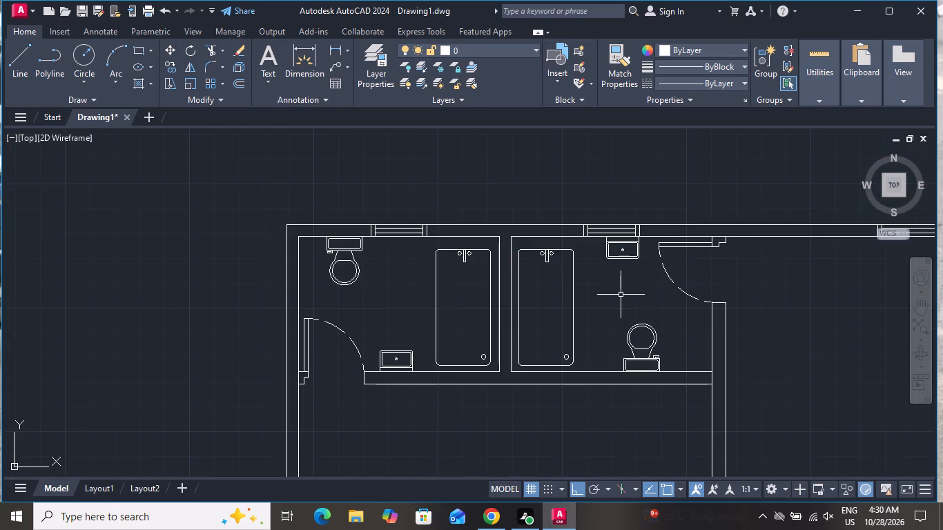
scroll(620, 288, "down", 1)
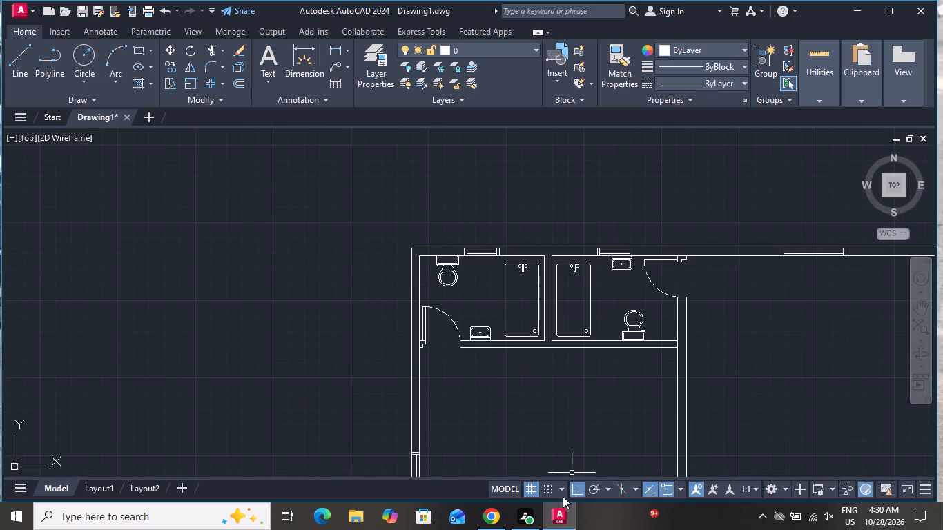
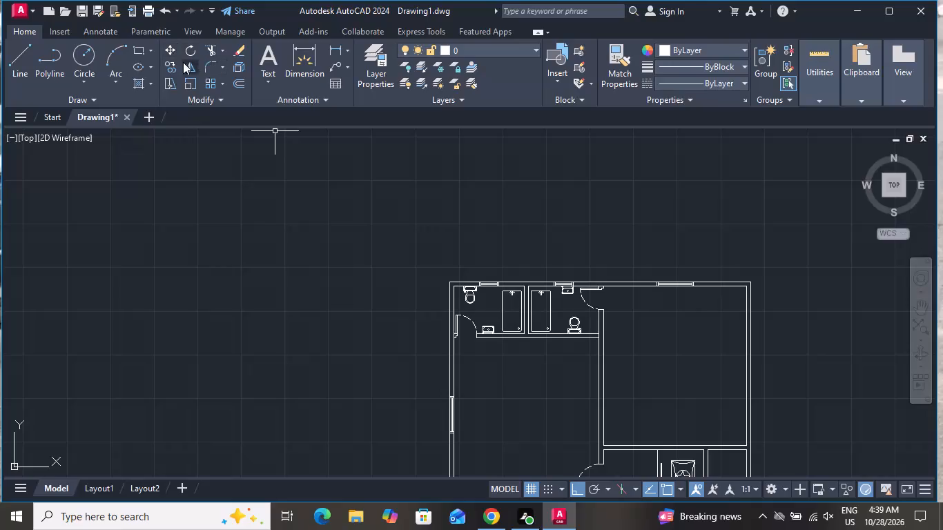
Draw a rectangular bed outline about 8'-10" by 6'-3" against the left wall's window, in the room below the bathrooms.
left_click(137, 51)
scroll(496, 376, "down", 2)
scroll(500, 417, "up", 3)
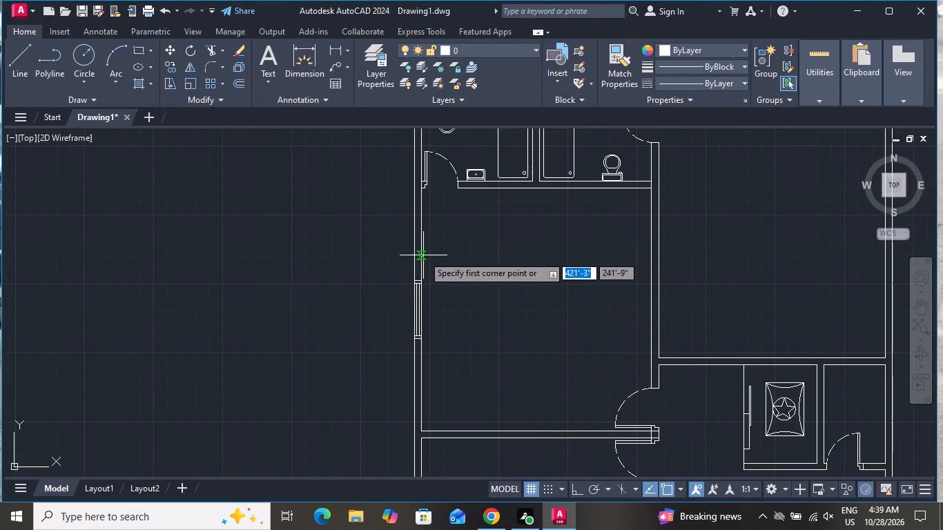
left_click(423, 255)
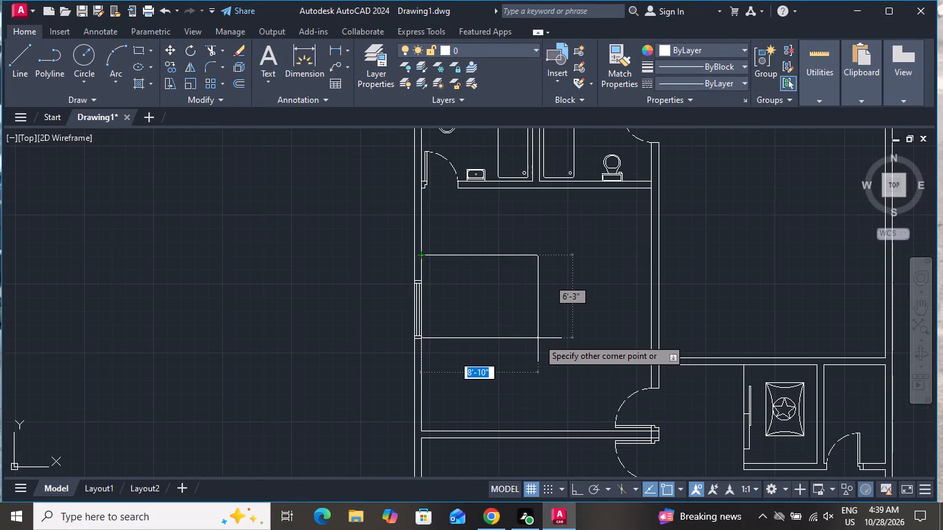
left_click(539, 338)
Offset the bed outline 1" inward.
type("O 1")
key("shift+quotedbl")
key("Return")
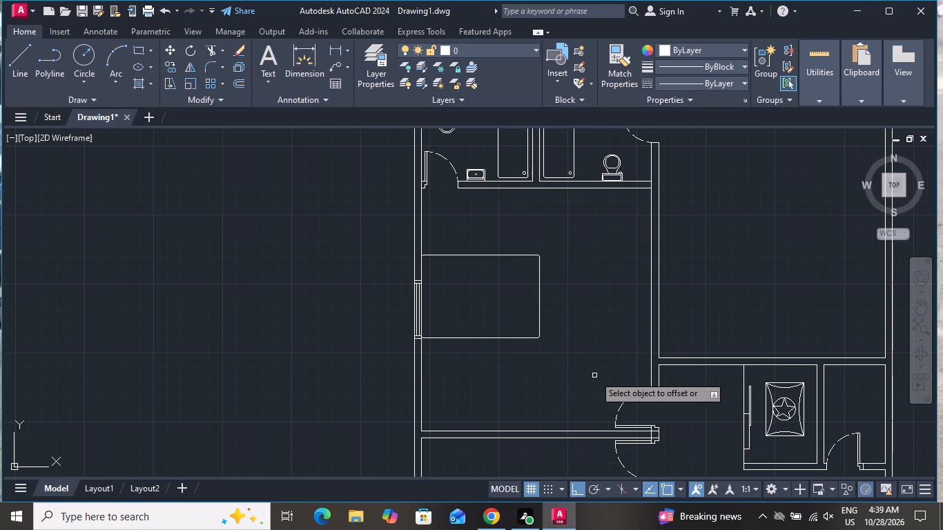
left_click(538, 261)
left_click(521, 272)
right_click(512, 296)
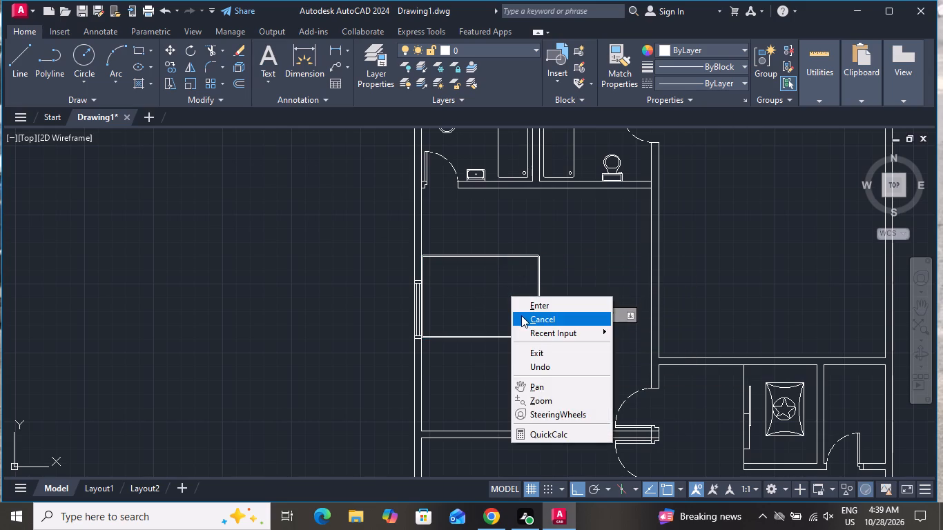
left_click(521, 315)
Draw a vertical blanket line inside the bed, near its wall end, stopping short of both long edges.
left_click(19, 58)
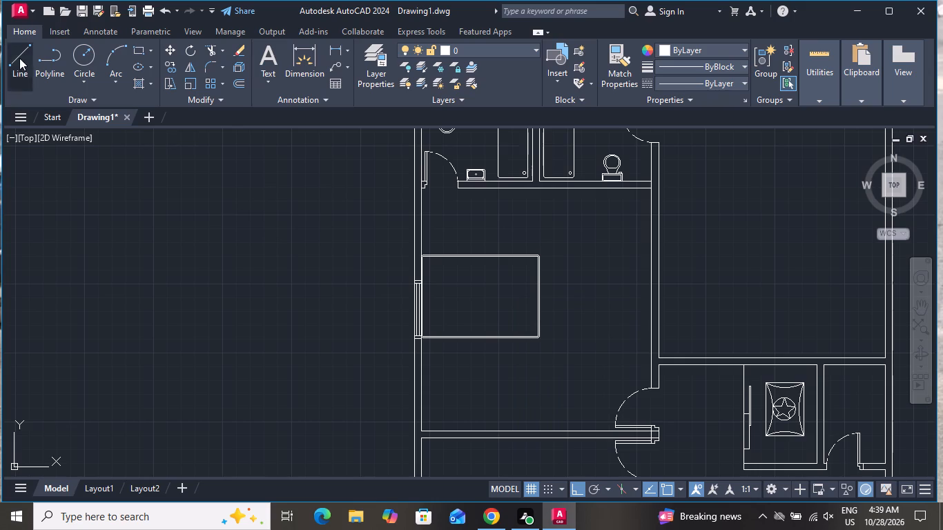
scroll(433, 339, "up", 2)
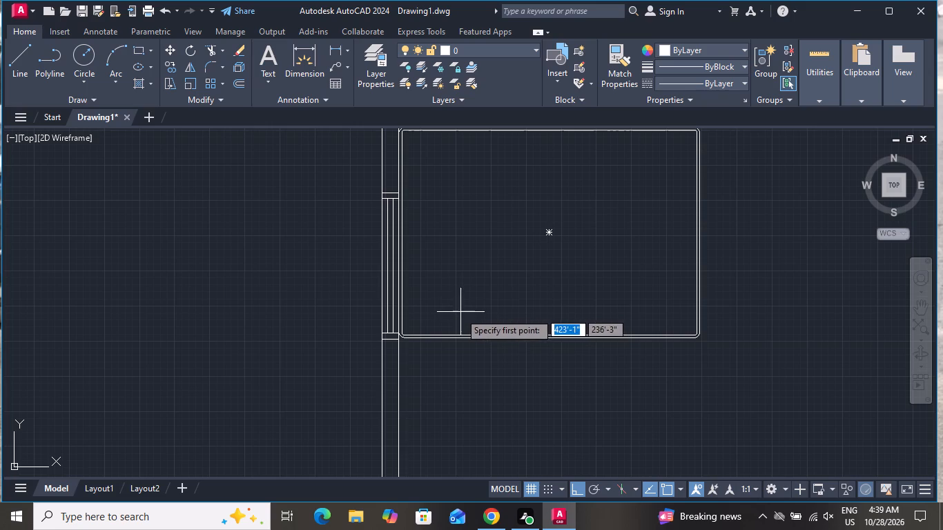
left_click(460, 313)
left_click(456, 159)
With Ortho off, add a folded-corner triangle at the line's upper end, touching the inner top edge, with a 1'-8" side at 300°.
scroll(520, 222, "down", 2)
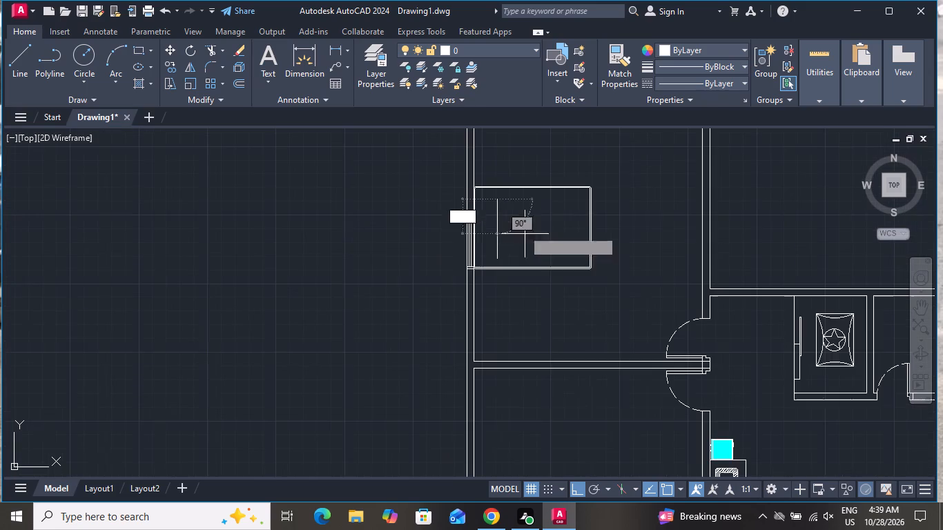
left_click(581, 488)
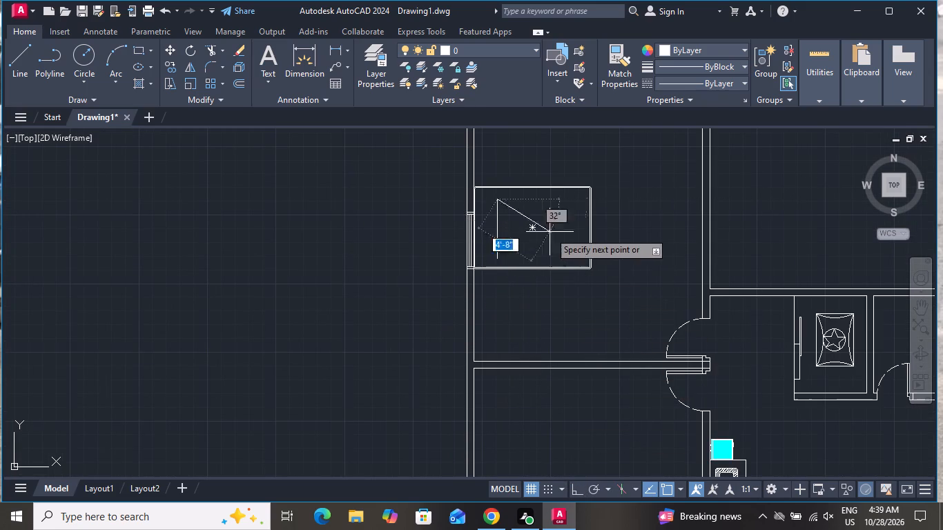
scroll(523, 176, "up", 3)
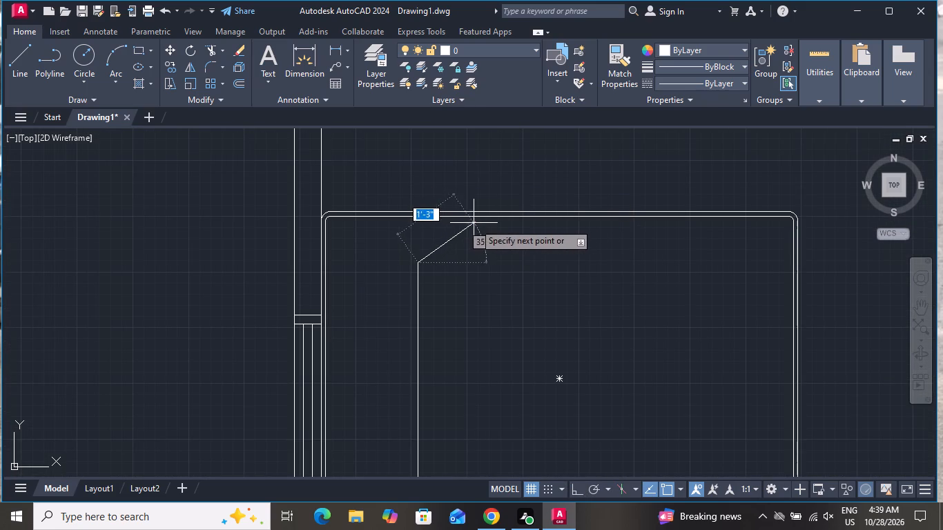
left_click(478, 216)
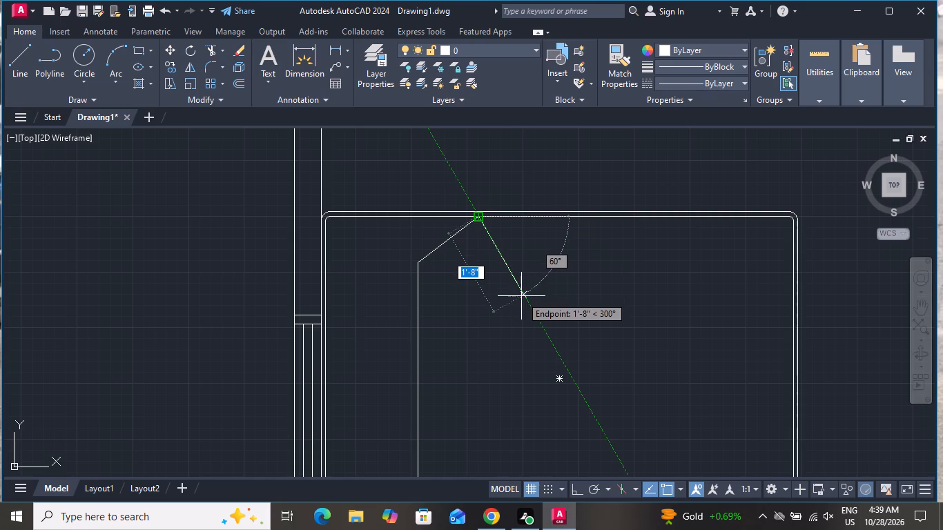
left_click(521, 296)
left_click(421, 266)
right_click(424, 264)
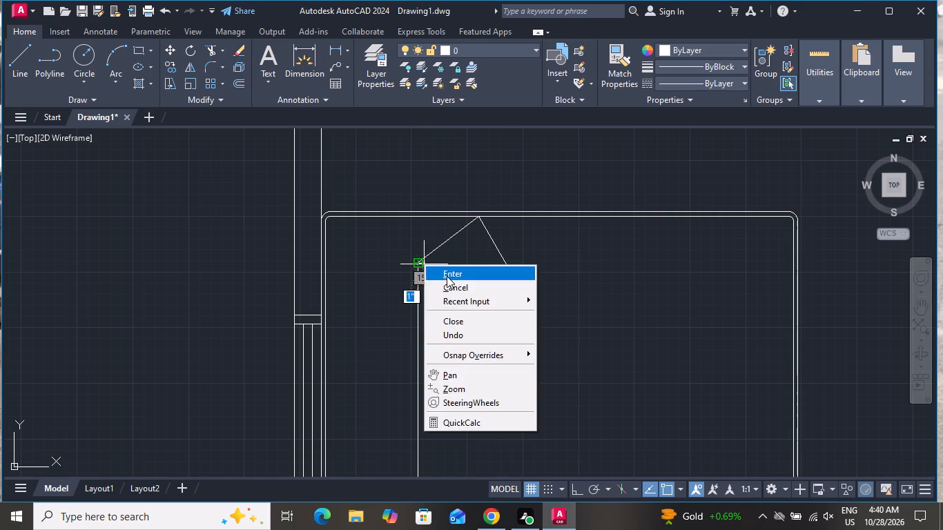
left_click(453, 283)
Draw a matching triangle at the blanket line's lower end, touching the inner bottom edge, with about 1'-4" sides, the second at 60°.
left_click(21, 47)
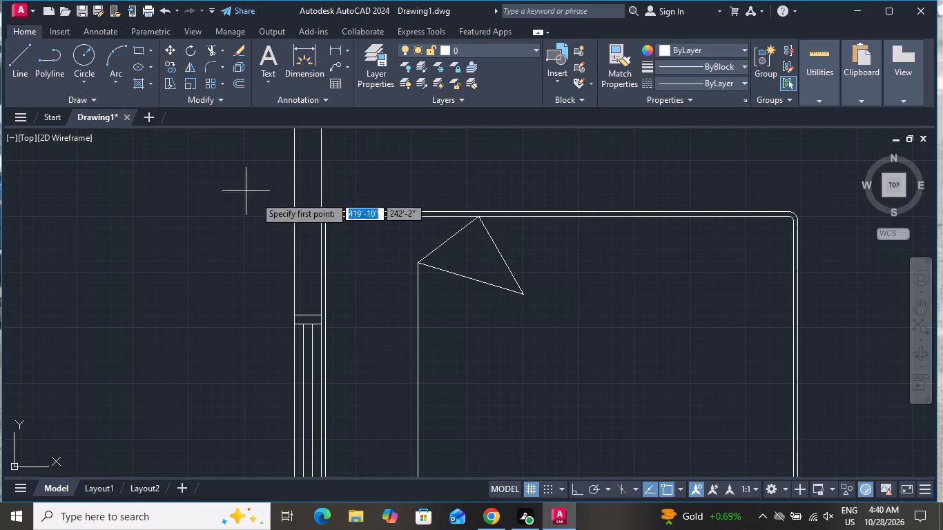
scroll(350, 217, "down", 3)
scroll(387, 300, "up", 4)
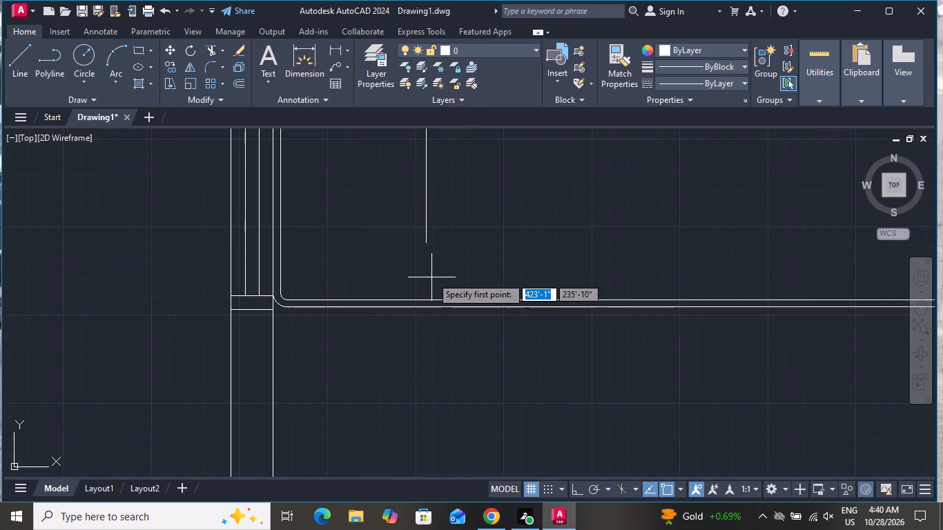
left_click(423, 242)
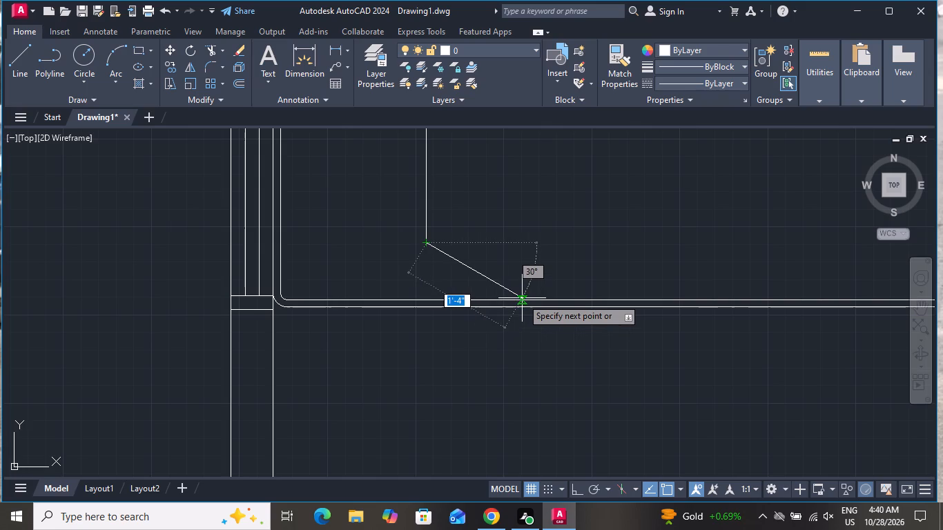
left_click(523, 299)
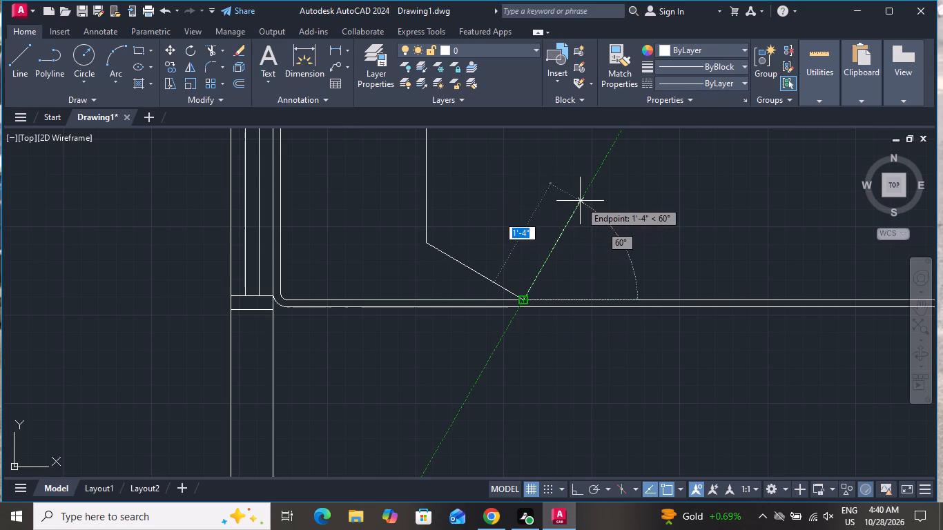
left_click(580, 201)
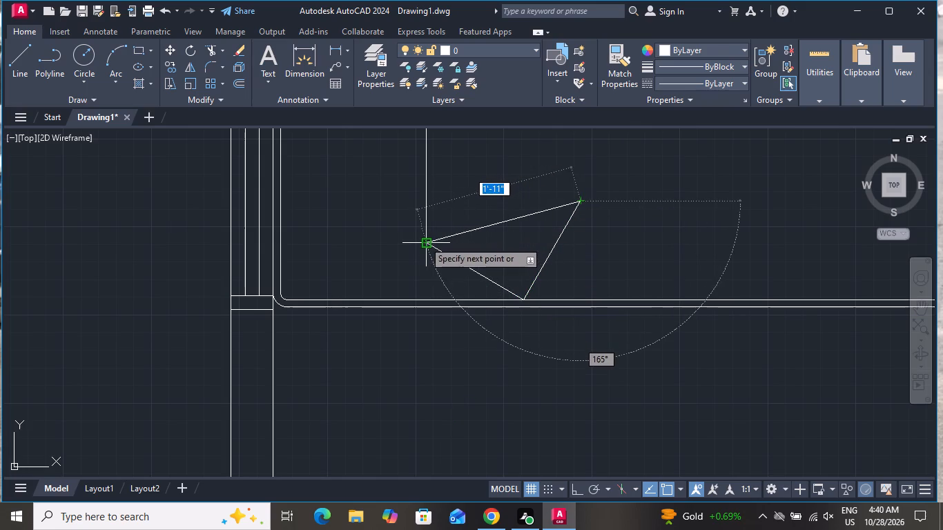
left_click(423, 241)
right_click(423, 241)
left_click(434, 265)
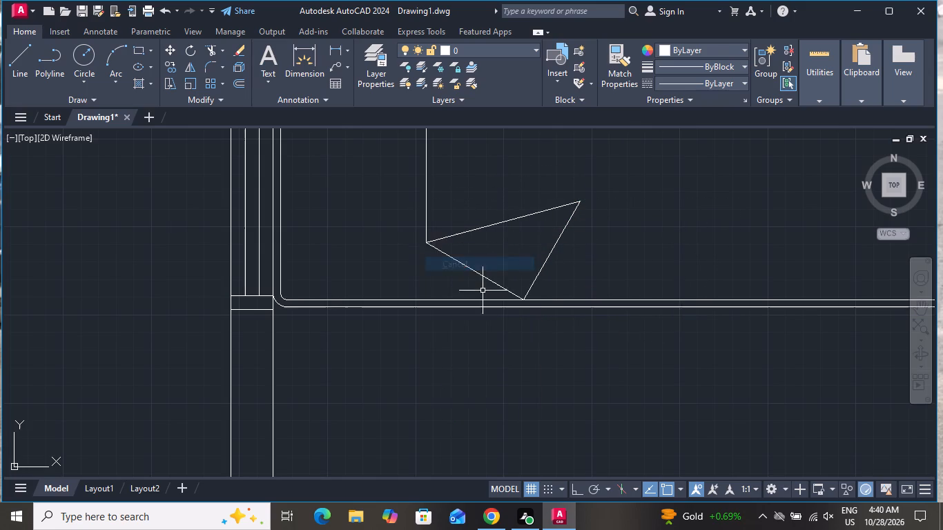
With Ortho on, draw a second vertical blanket line about 4'-4" long between the two triangles, just right of the first.
scroll(487, 305, "down", 3)
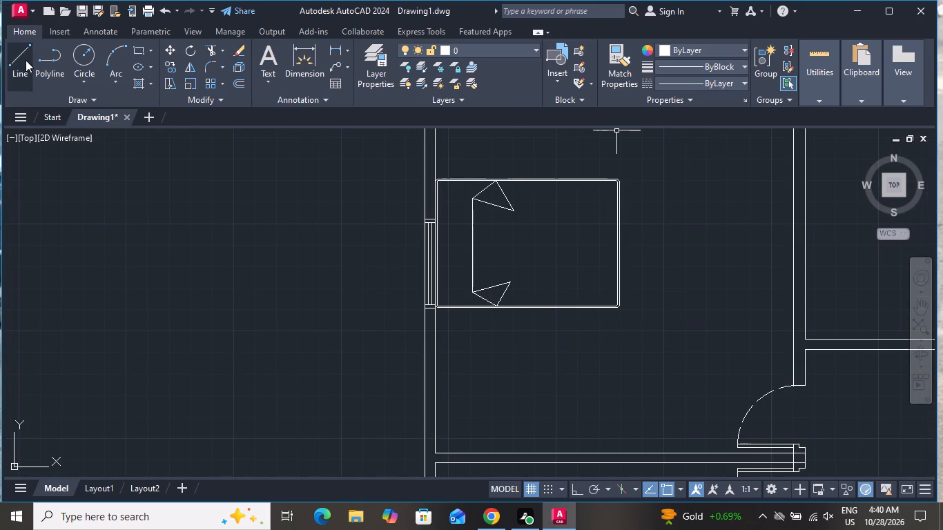
left_click(26, 60)
scroll(478, 204, "up", 1)
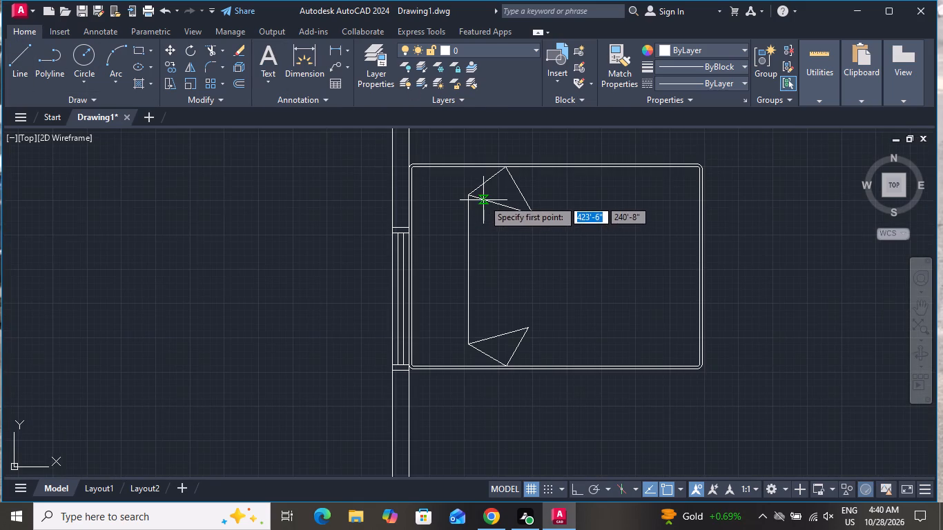
left_click(481, 200)
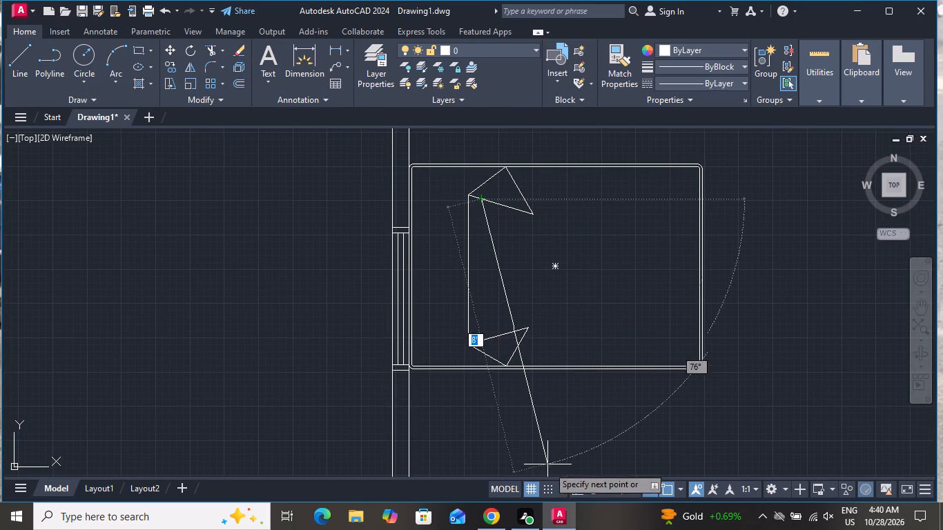
left_click(579, 493)
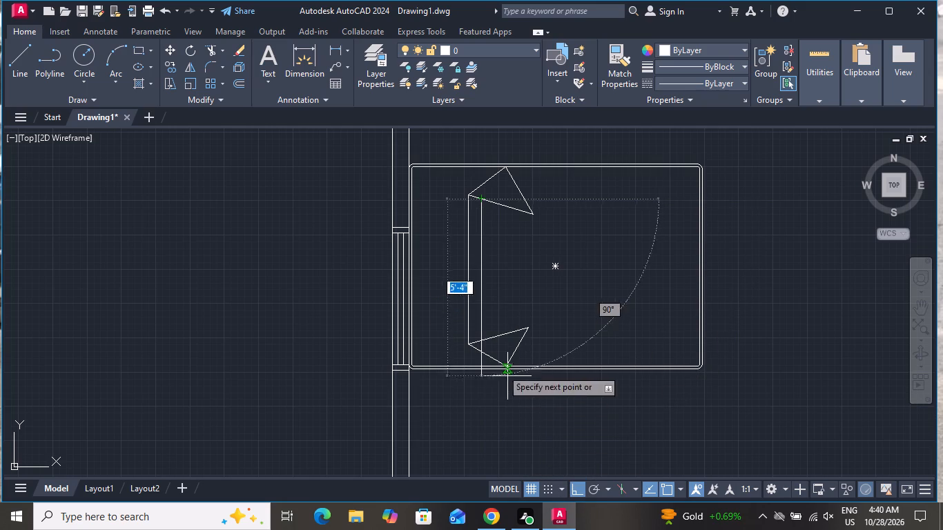
scroll(471, 328, "up", 2)
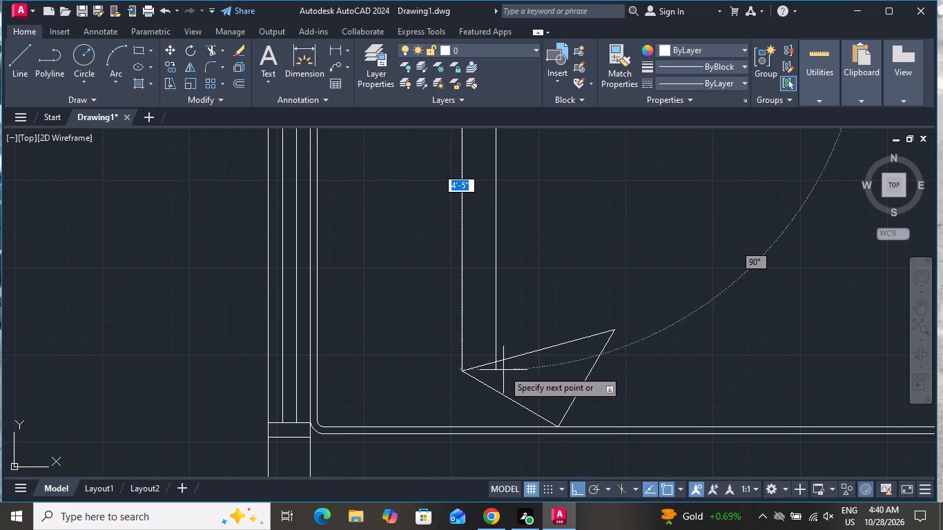
scroll(500, 375, "up", 4)
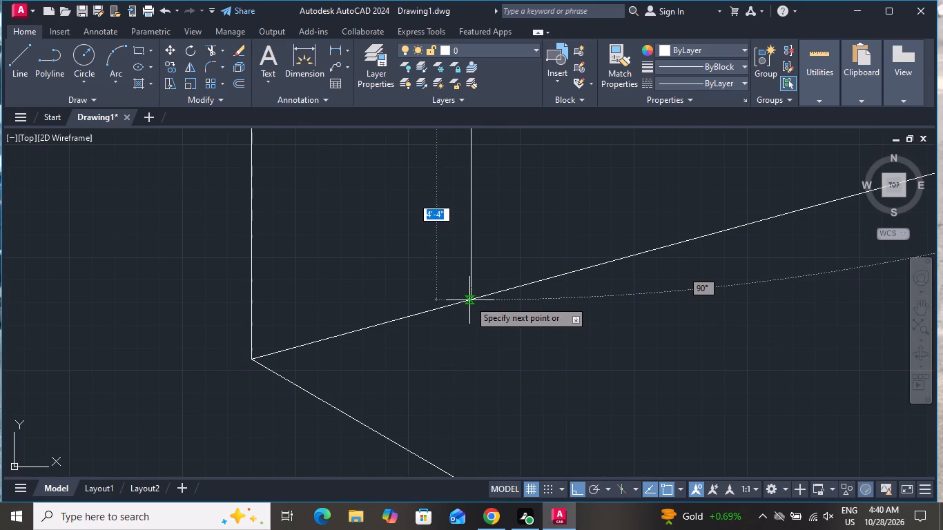
left_click(469, 300)
right_click(469, 300)
left_click(481, 317)
Draw a rounded rectangular pillow about 1'-7" tall in the bed's upper half, between the wall and the blanket line.
scroll(489, 364, "down", 2)
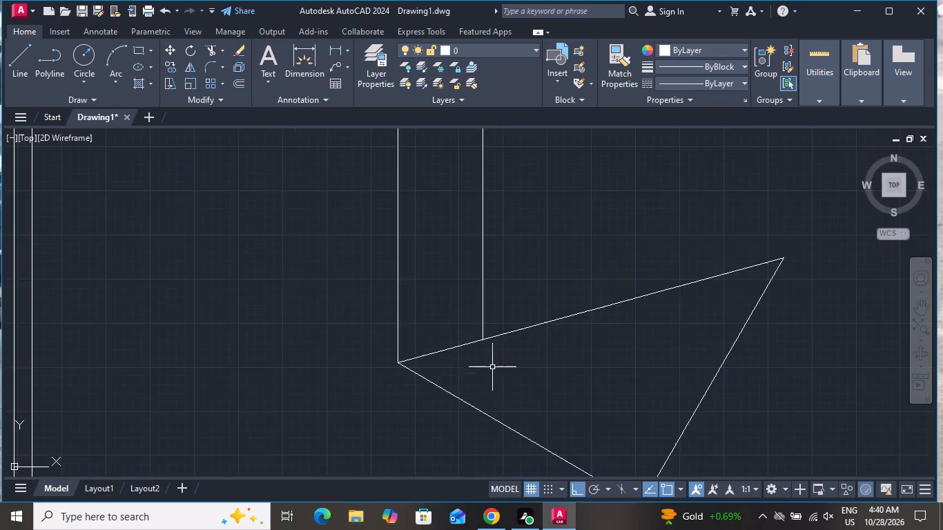
scroll(492, 367, "down", 4)
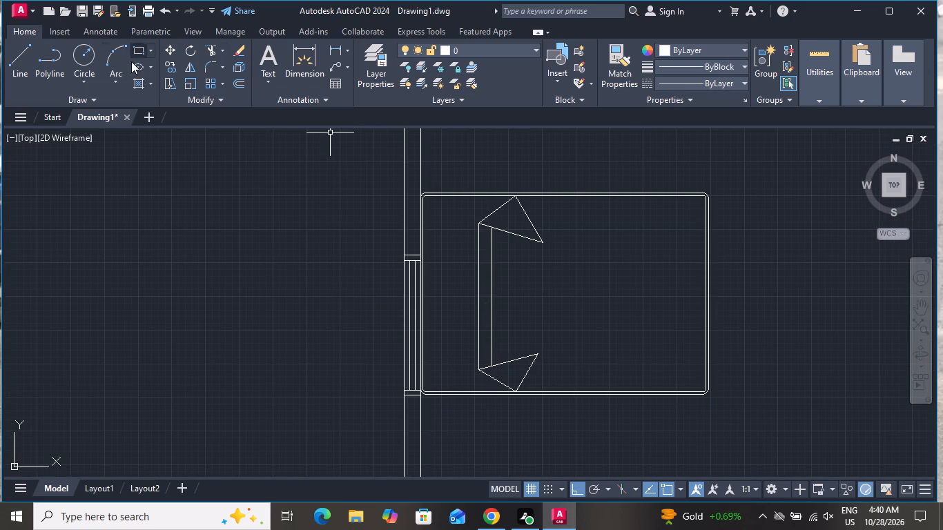
left_click(138, 48)
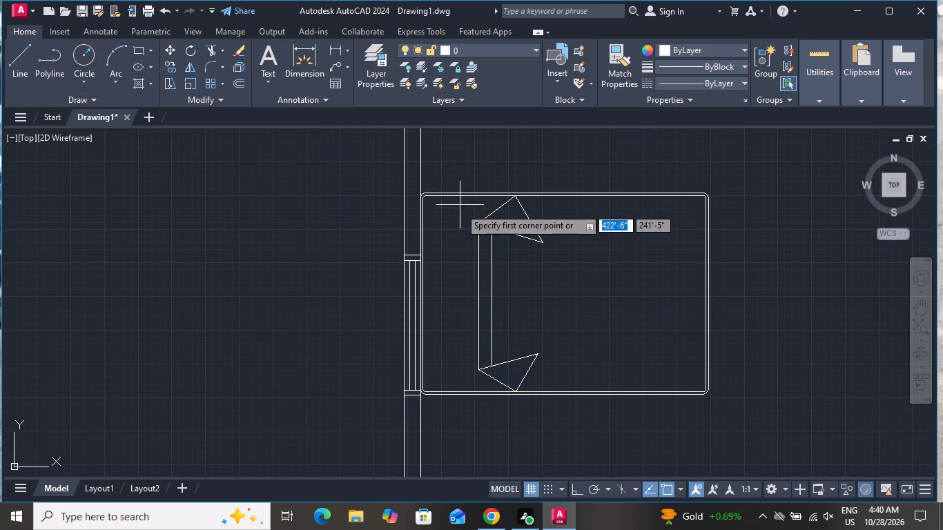
left_click(434, 222)
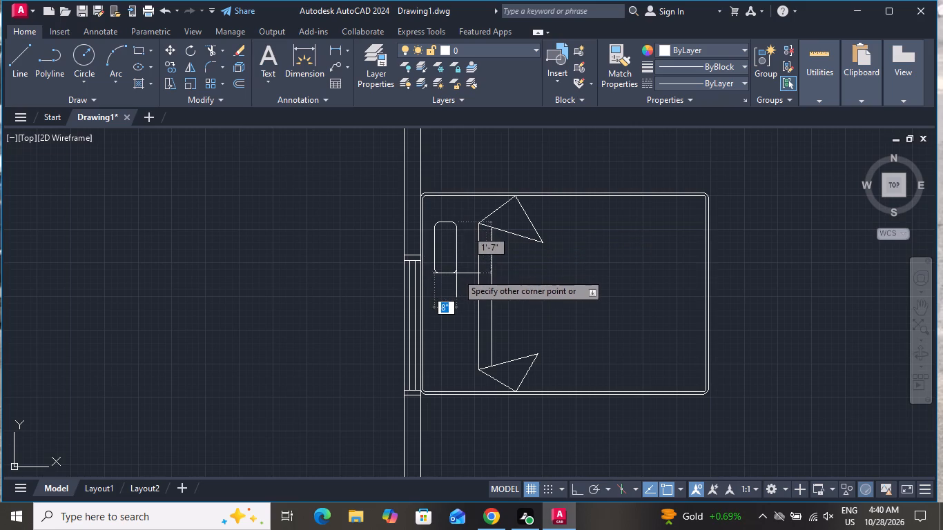
left_click(469, 274)
Copy the pillow straight down about 2'-8" into the bed's lower half.
left_click(463, 271)
left_click(447, 281)
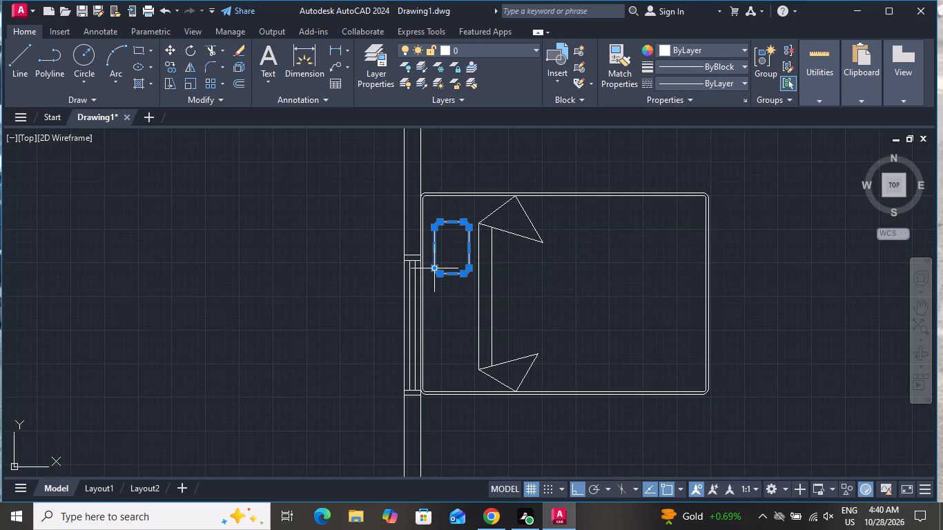
left_click(172, 66)
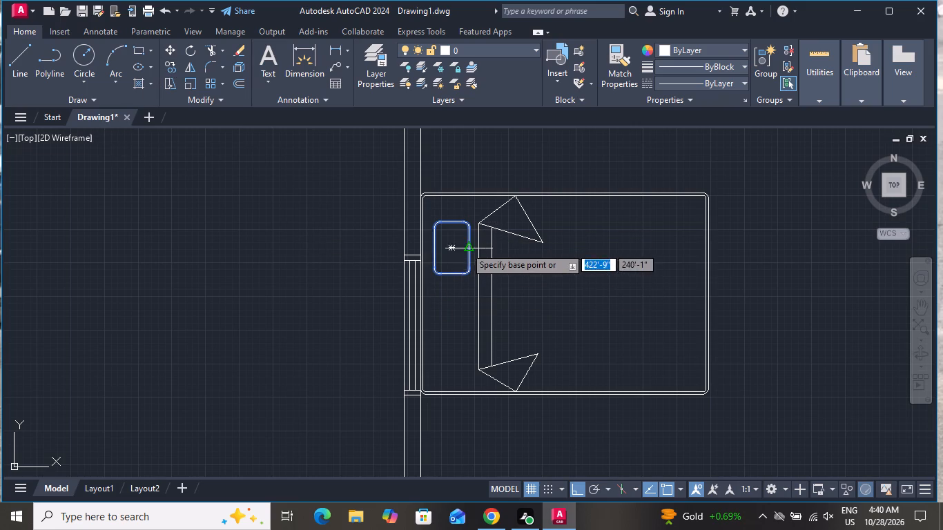
left_click(446, 246)
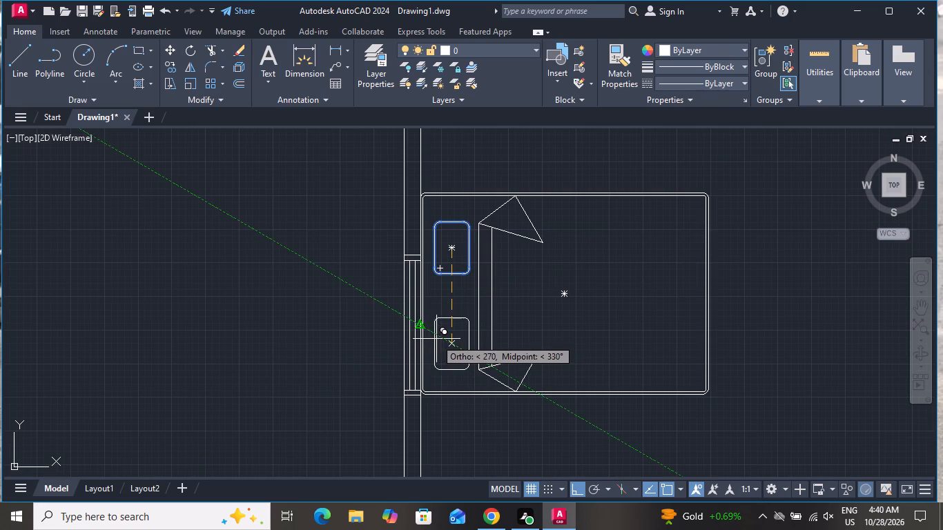
left_click(464, 335)
right_click(464, 335)
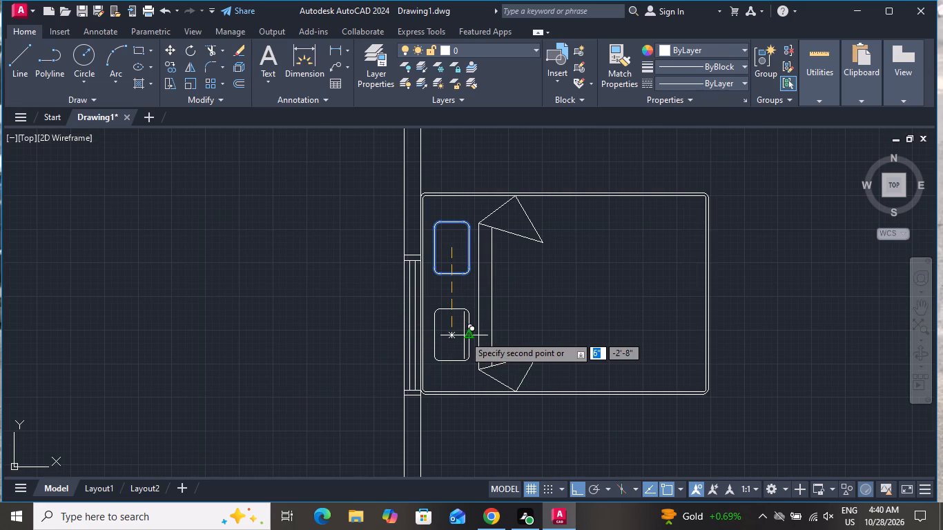
left_click(485, 166)
Draw a rounded bedside table rectangle about 1'-10" by 1'-9" just above the bed, near the wall.
scroll(483, 204, "down", 1)
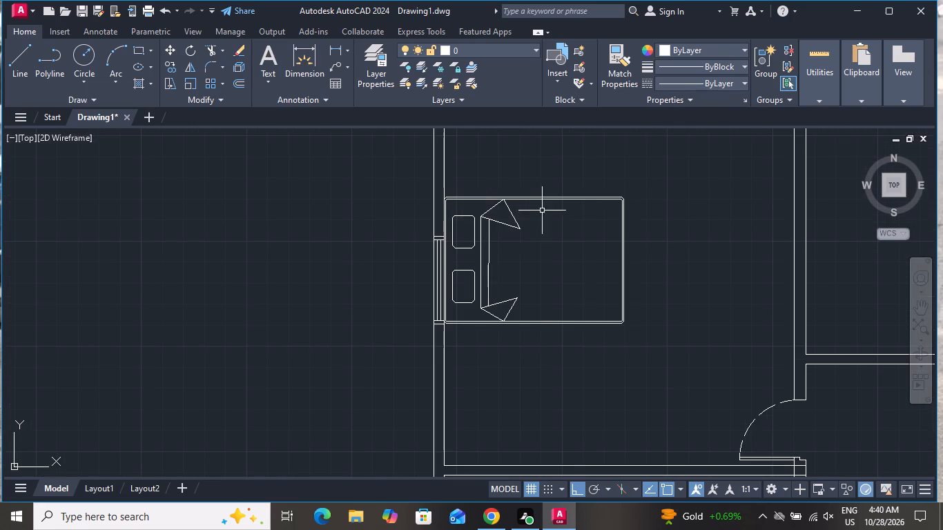
left_click(144, 48)
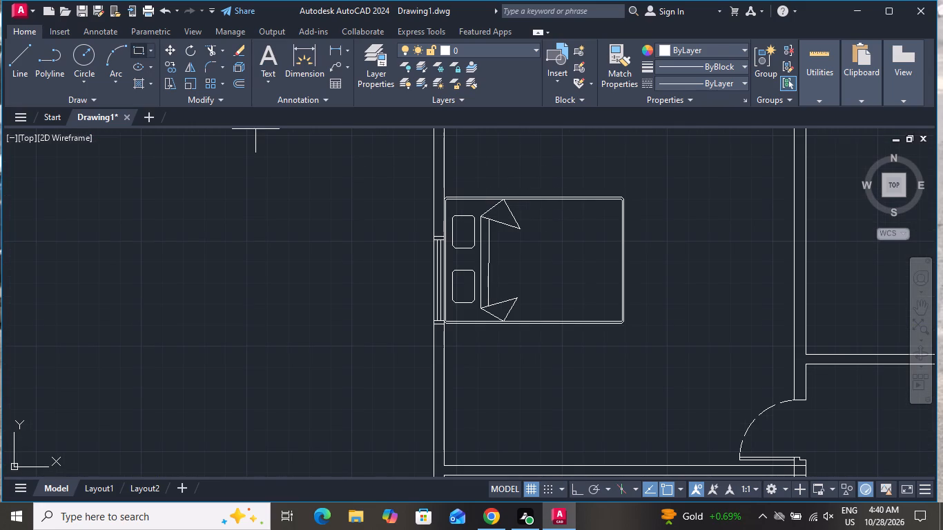
scroll(318, 287, "down", 2)
scroll(378, 224, "up", 2)
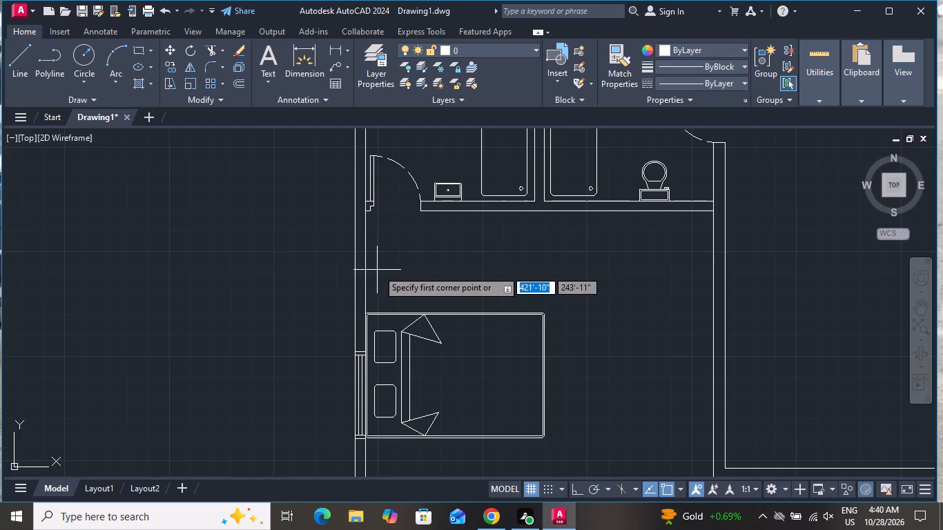
left_click(375, 266)
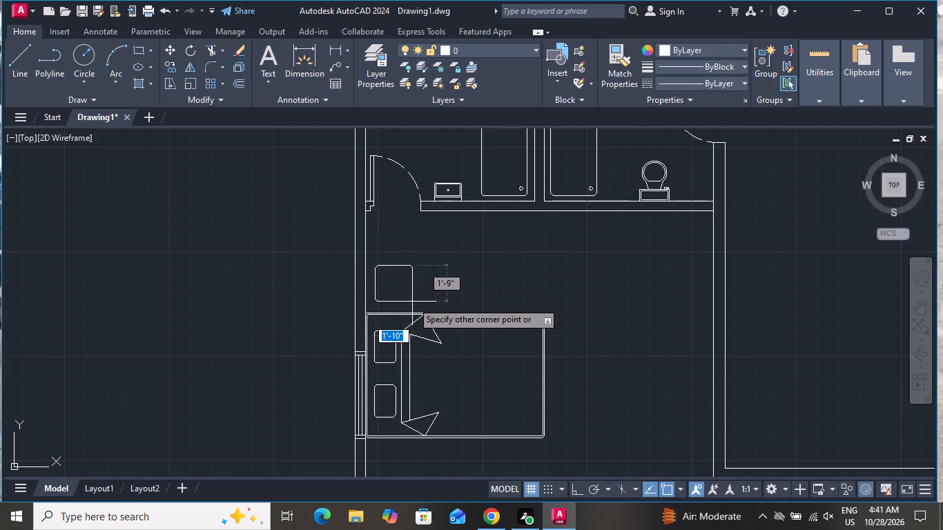
left_click(412, 302)
Offset the bedside table outline 1" inward.
type("O")
key("space")
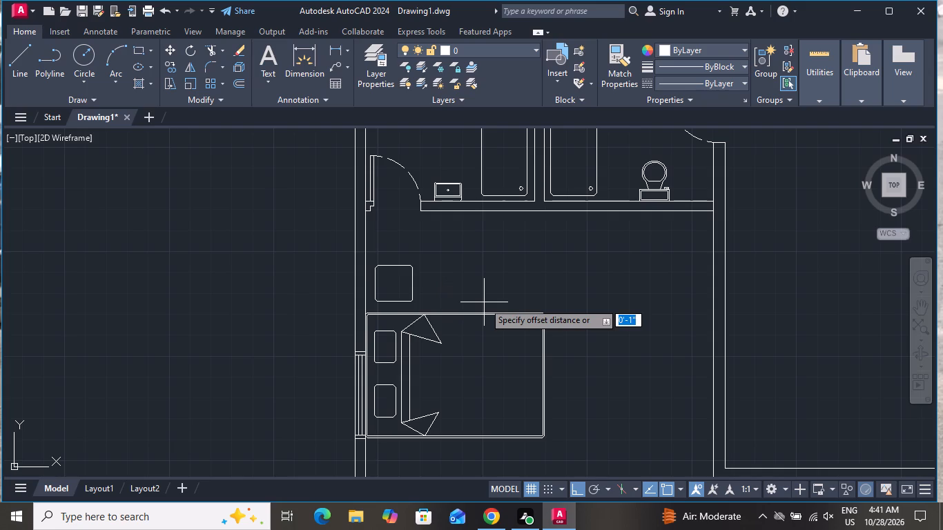
key("1")
key("shift+quotedbl")
key("Return")
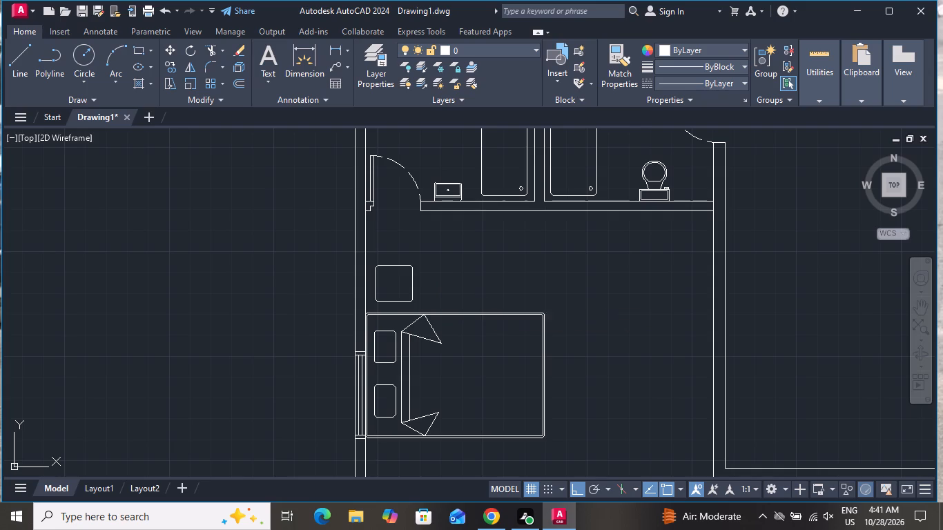
scroll(381, 295, "up", 2)
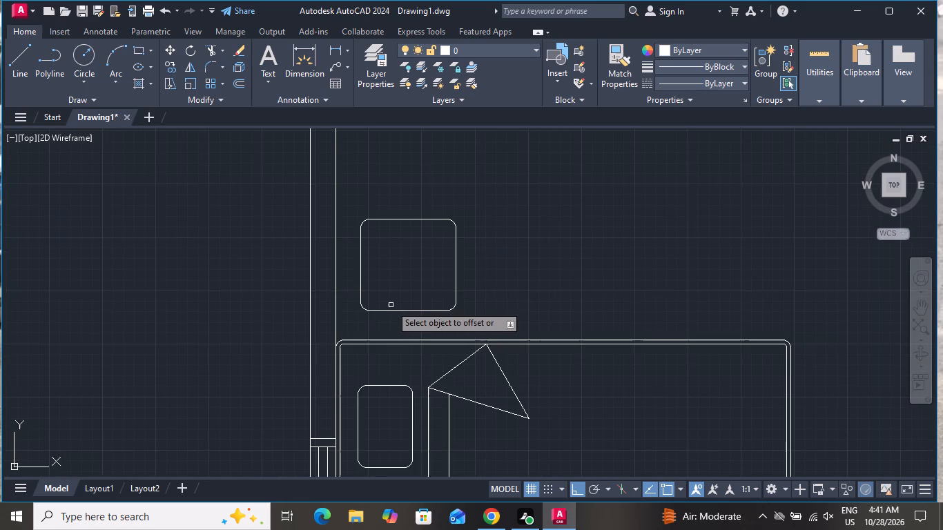
left_click(397, 310)
left_click(396, 303)
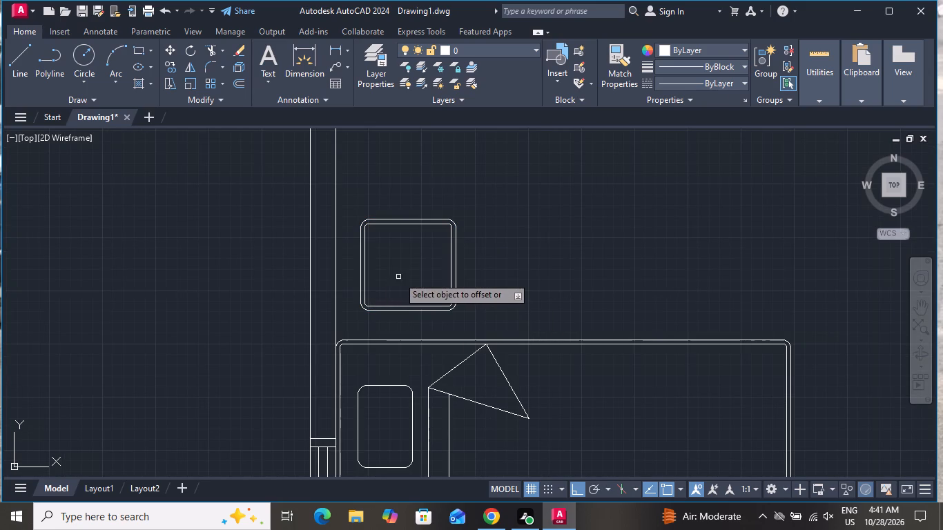
right_click(398, 277)
left_click(431, 299)
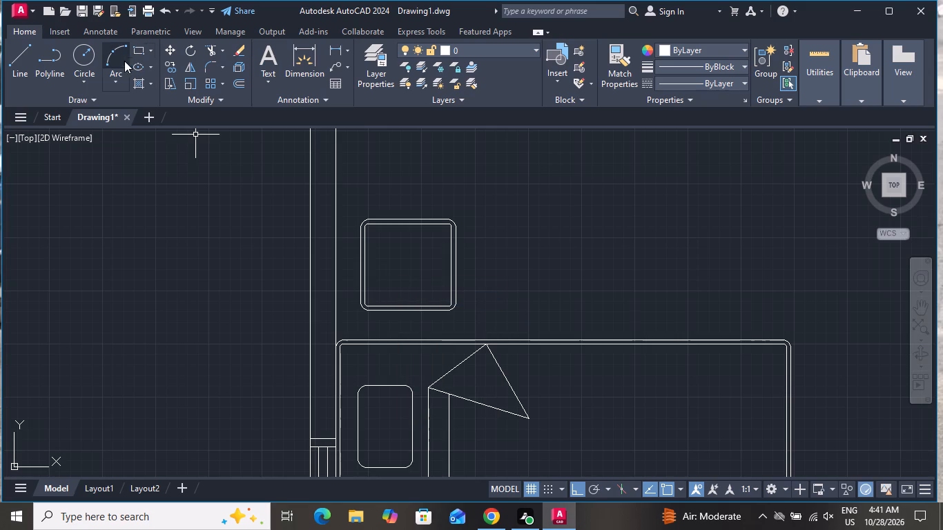
Draw a circle centred in the bedside table, spanning about half the table's width.
left_click(78, 53)
scroll(396, 247, "up", 1)
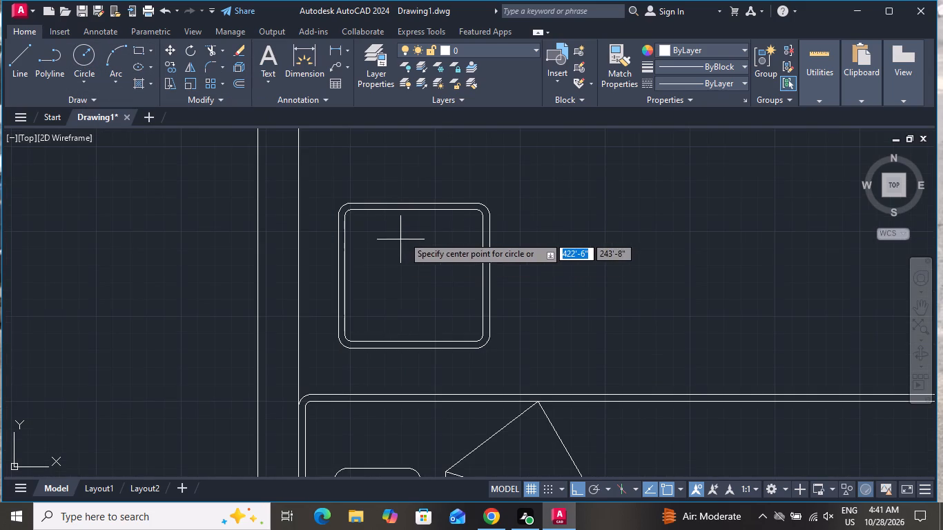
left_click(411, 276)
left_click(429, 315)
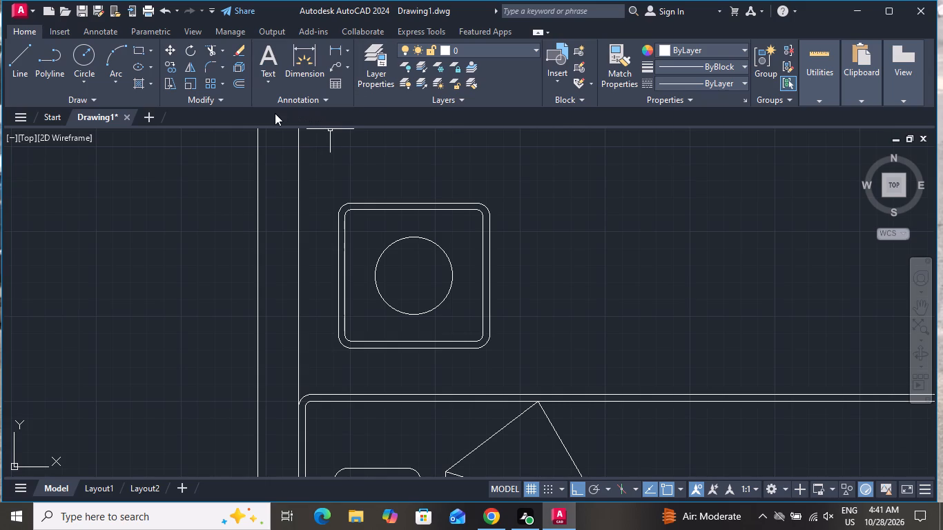
Draw a vertical and a horizontal line crossing at the circle's centre, both extending past the circle inside the table.
left_click(22, 51)
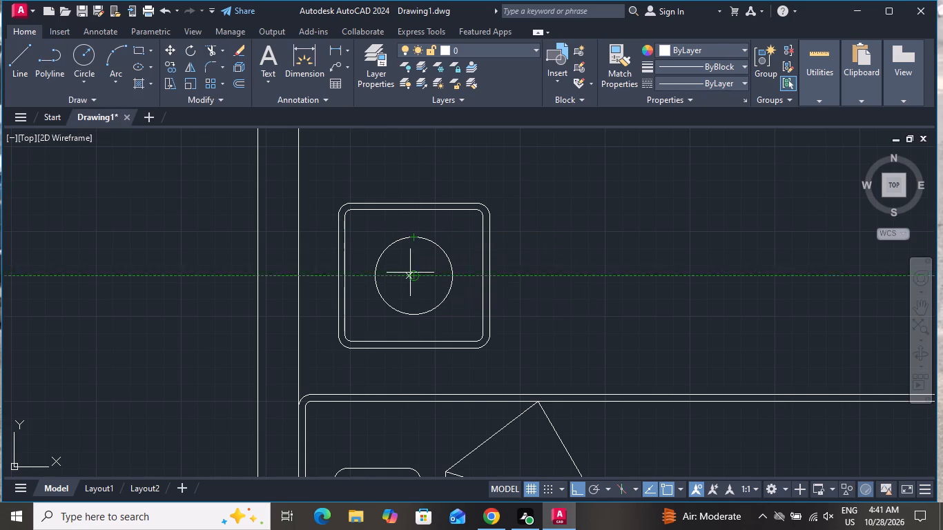
left_click(412, 273)
left_click(409, 220)
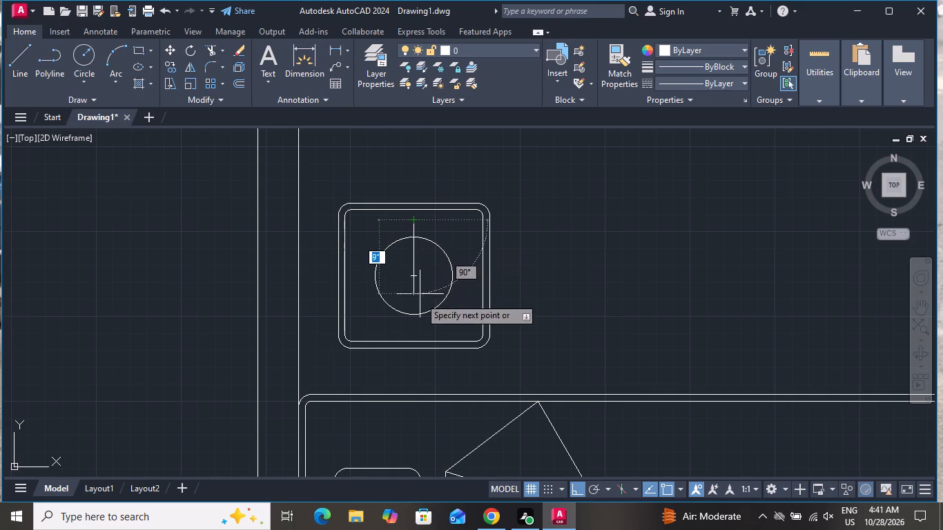
left_click(416, 335)
right_click(416, 335)
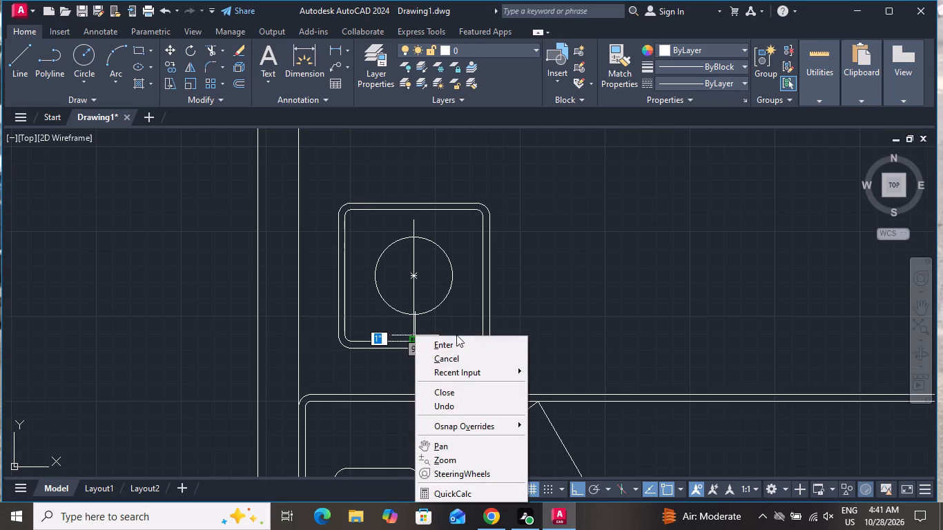
left_click(457, 356)
left_click(24, 63)
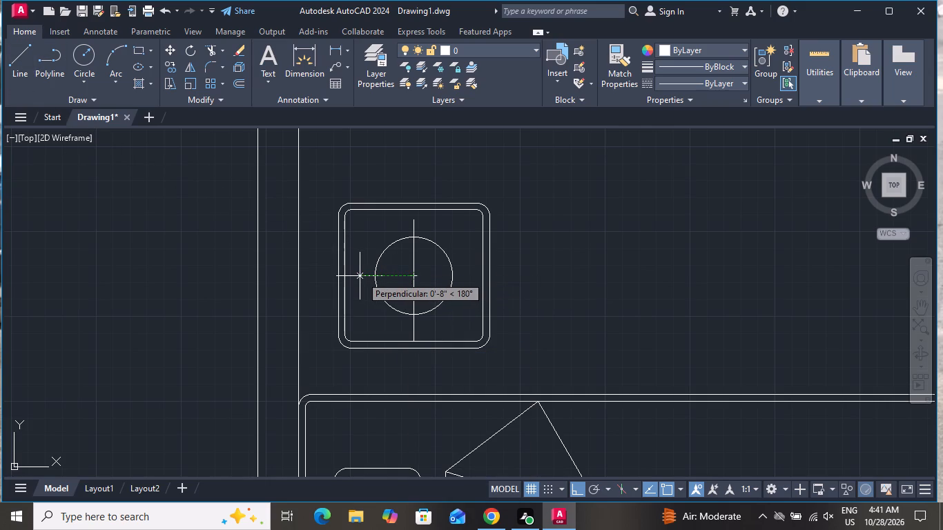
left_click(356, 274)
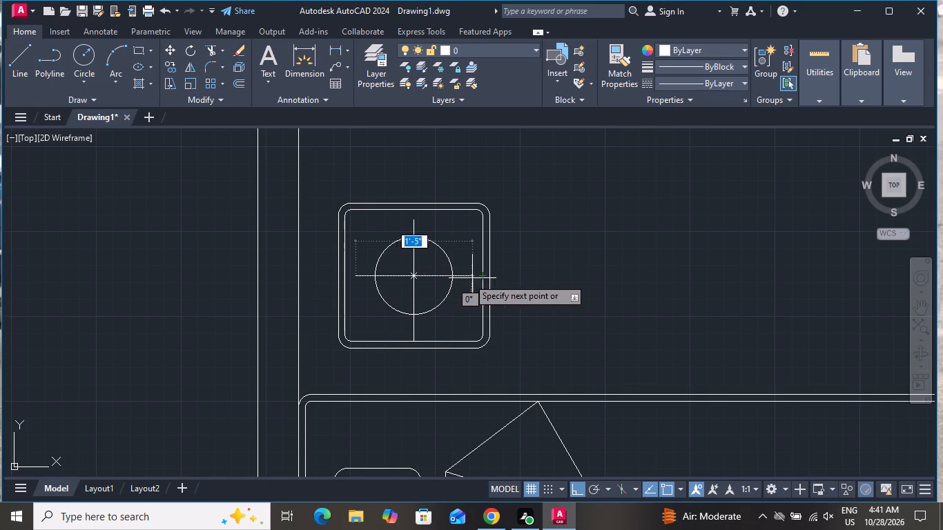
left_click(467, 272)
right_click(465, 272)
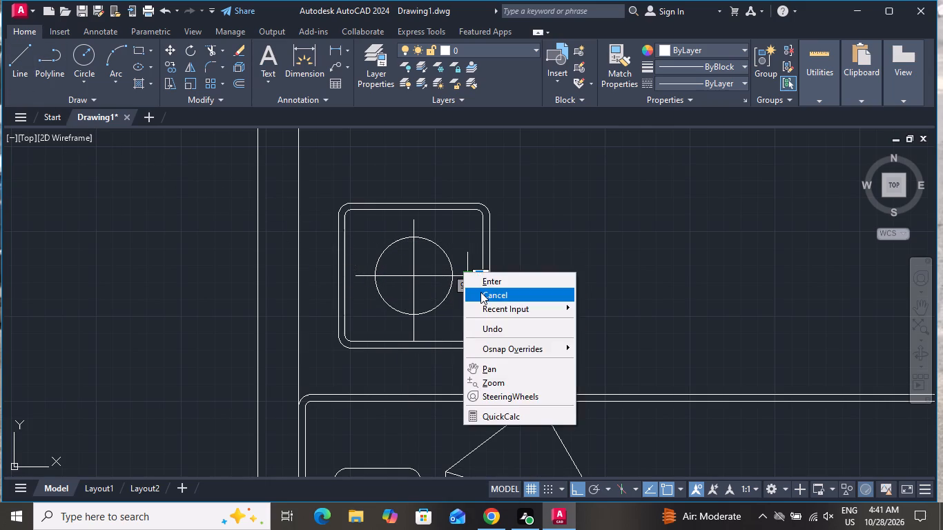
left_click(480, 292)
Copy the whole bedside table with its circle and cross lines straight down about 9'-4", below the bed.
left_click(522, 177)
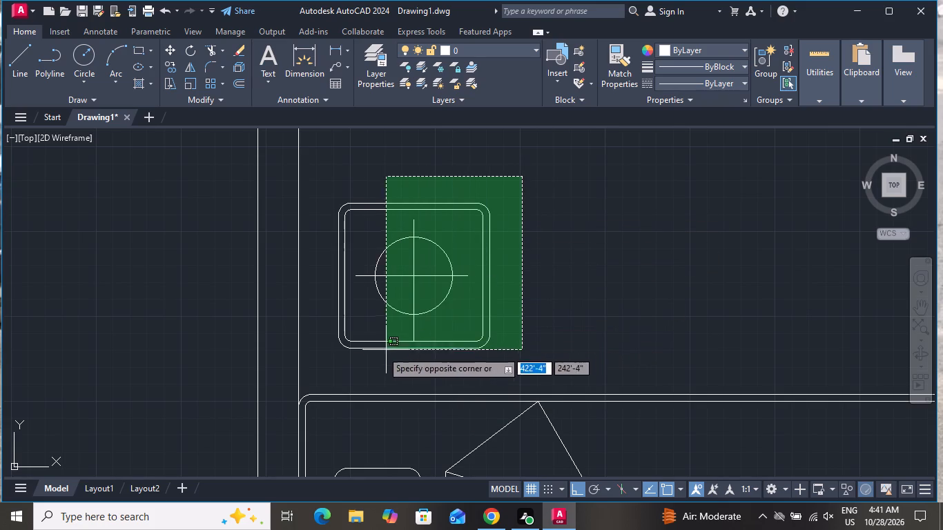
left_click(329, 365)
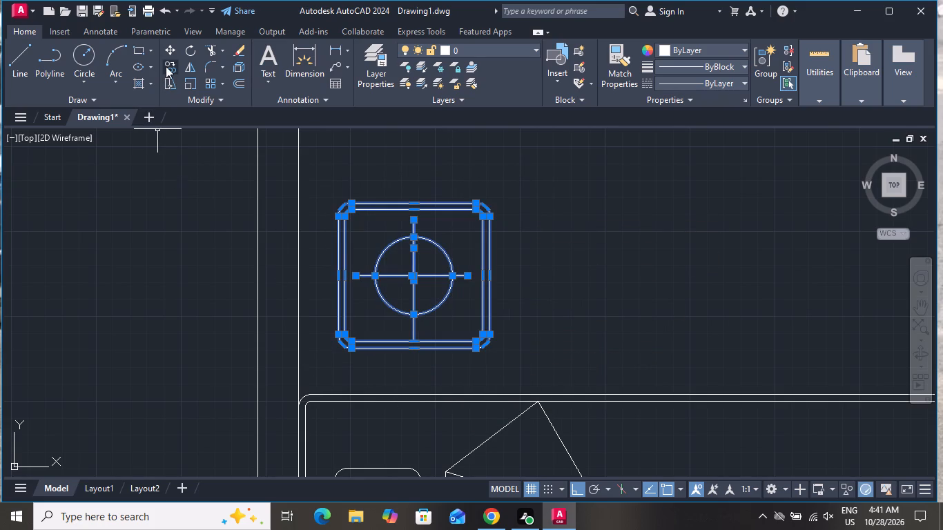
left_click(166, 66)
left_click(407, 268)
scroll(445, 186, "down", 3)
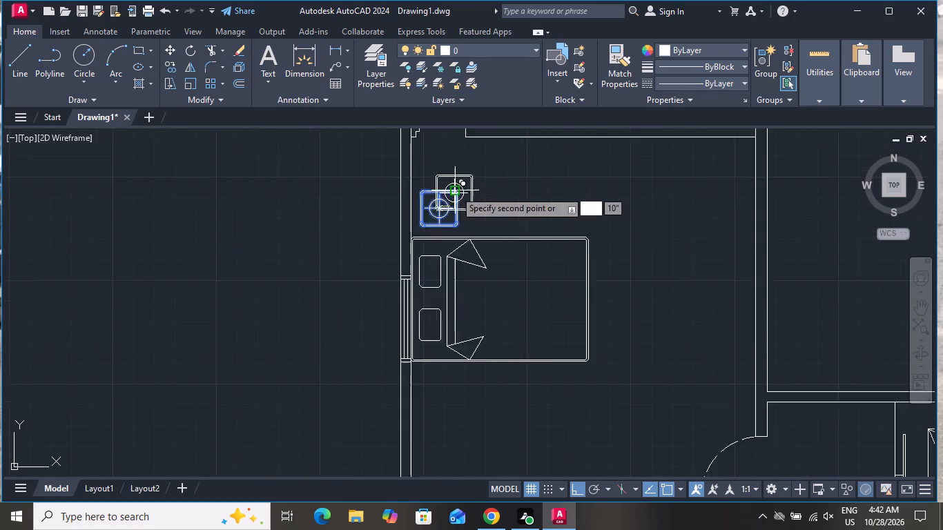
scroll(455, 190, "down", 1)
scroll(458, 315, "up", 2)
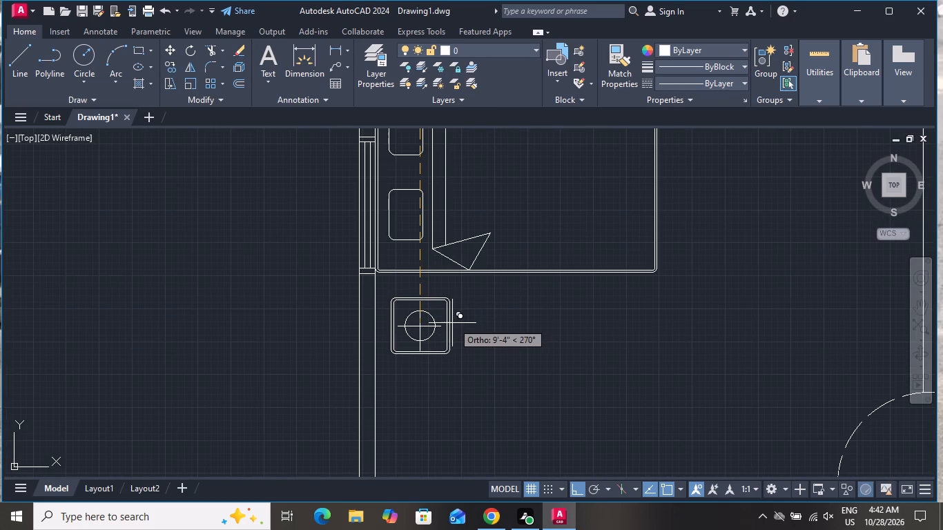
scroll(452, 323, "down", 1)
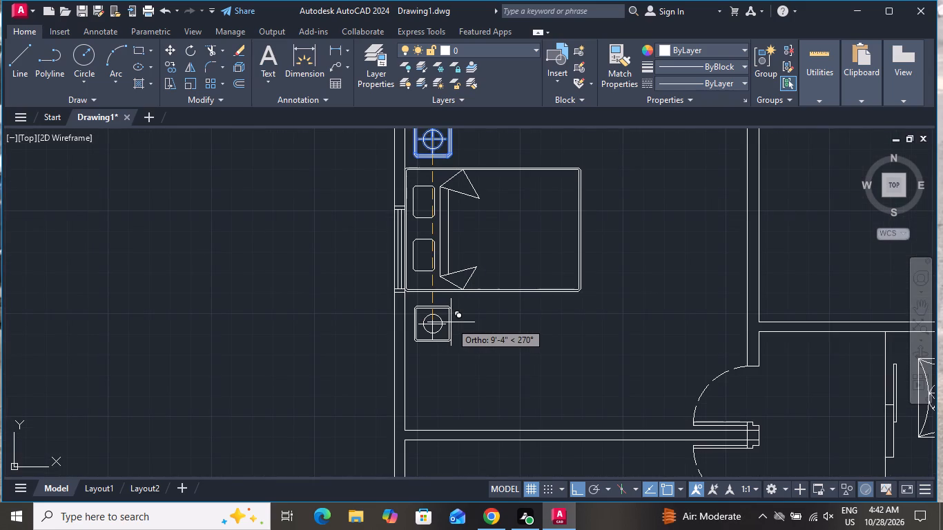
left_click(449, 320)
right_click(448, 320)
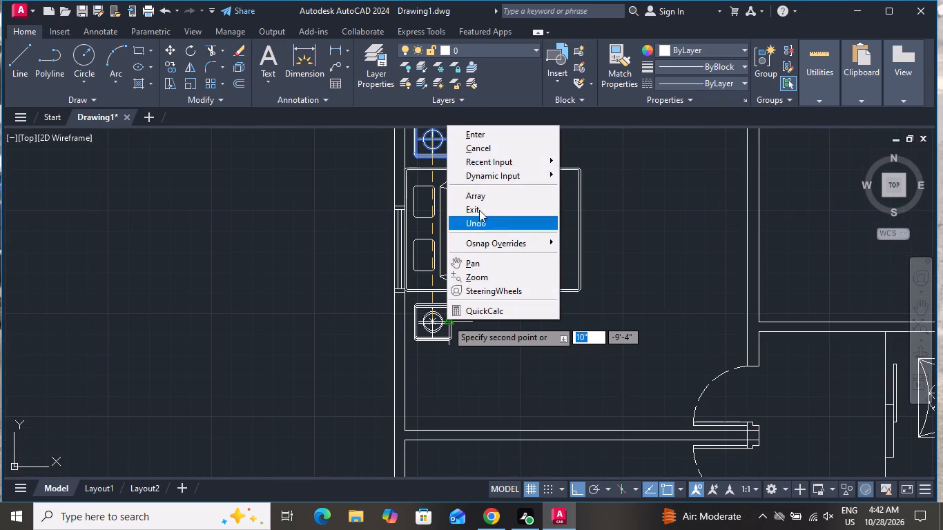
left_click(488, 151)
Draw a three-point C-shaped arc about 5'-3" tall beyond the foot of the bed, bulging toward the bed.
scroll(521, 279, "down", 3)
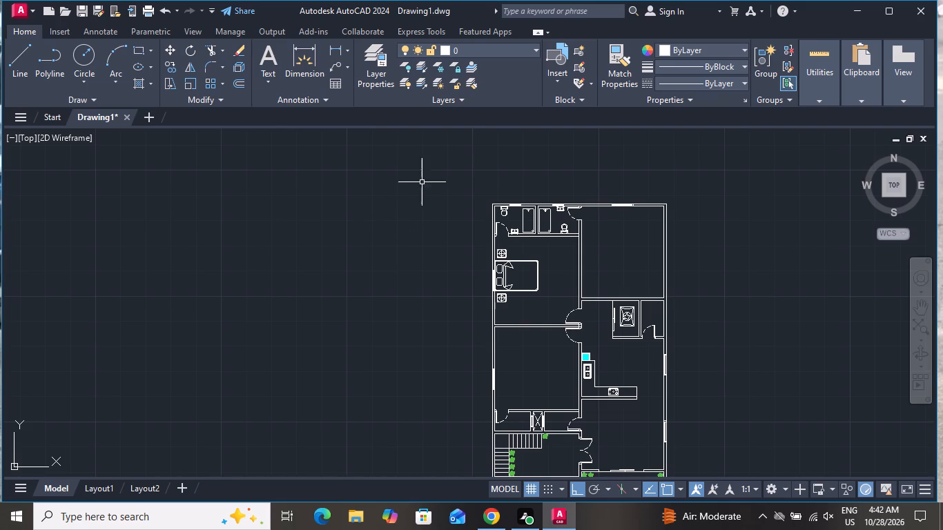
left_click(113, 50)
scroll(557, 283, "up", 2)
left_click(559, 297)
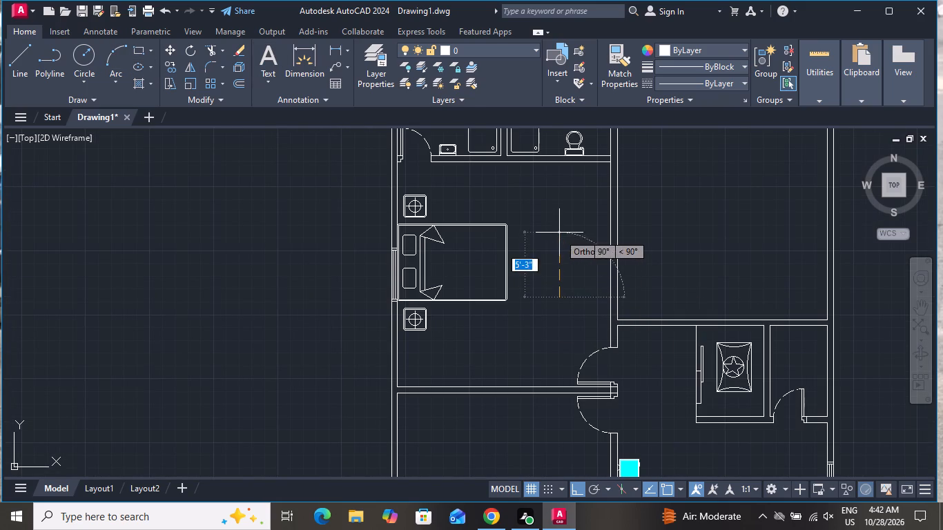
left_click(559, 233)
left_click(573, 233)
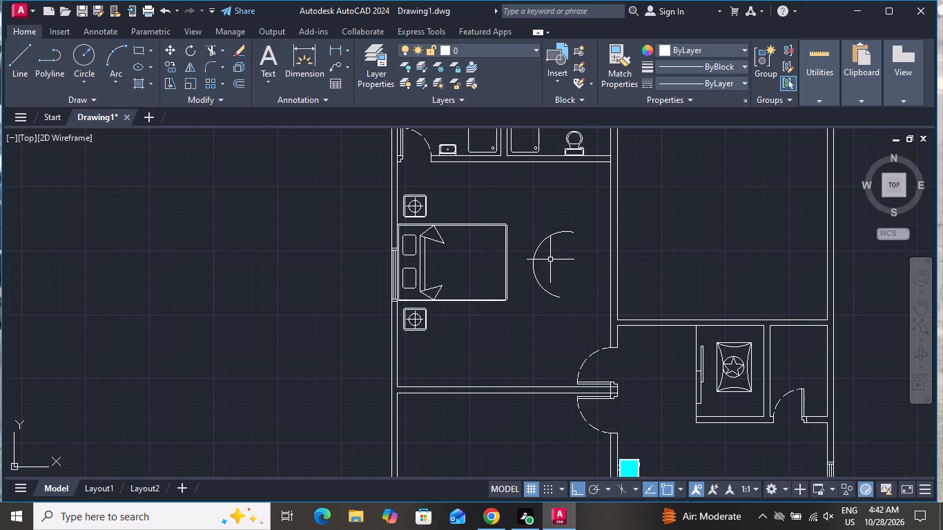
Offset the arc 2' outward, toward the foot of the bed.
type("O")
key("space")
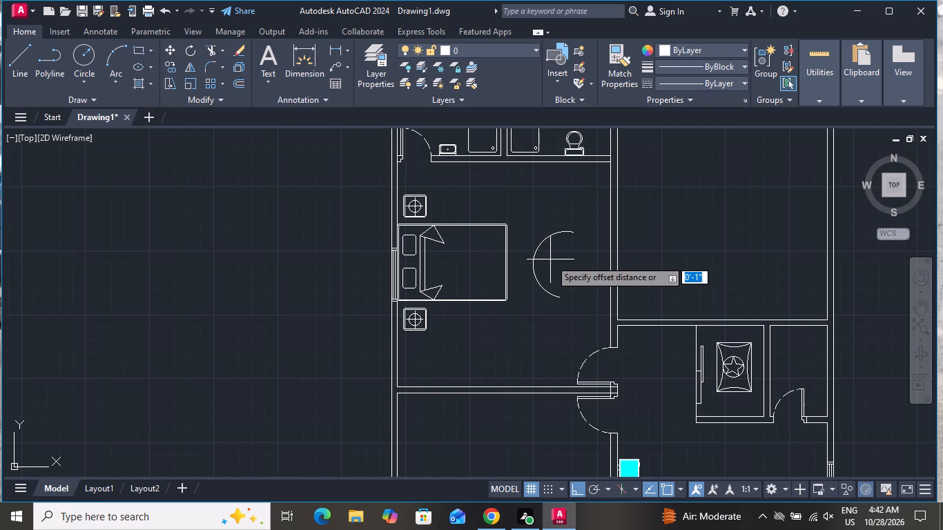
type("2'")
key("Return")
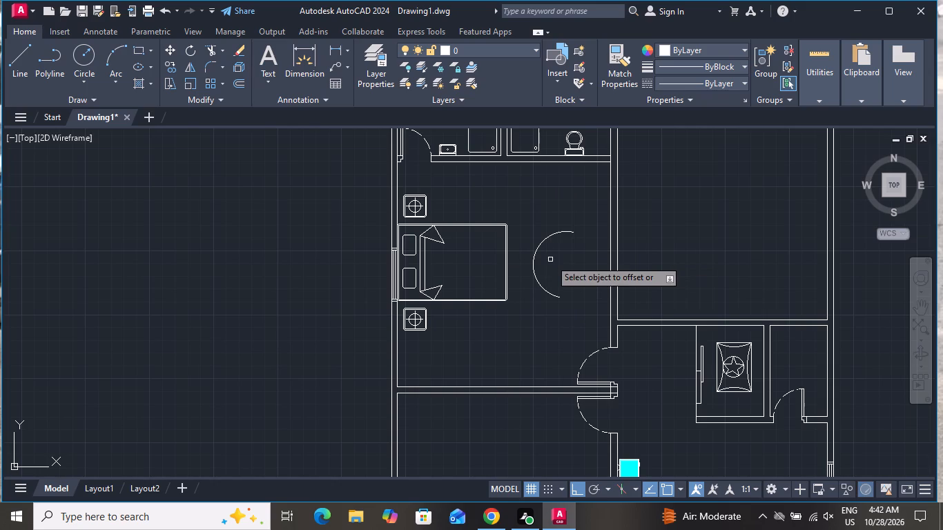
scroll(550, 259, "up", 2)
left_click(512, 237)
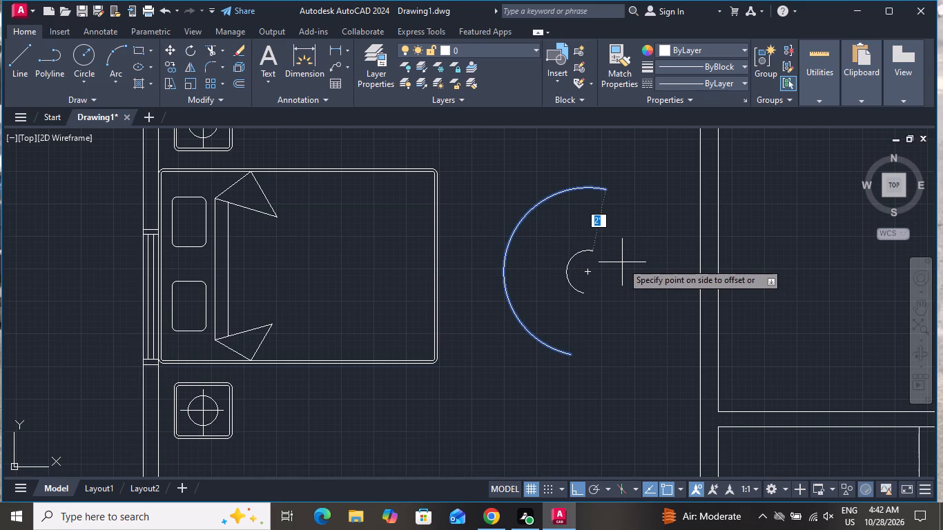
left_click(495, 260)
scroll(532, 275, "down", 2)
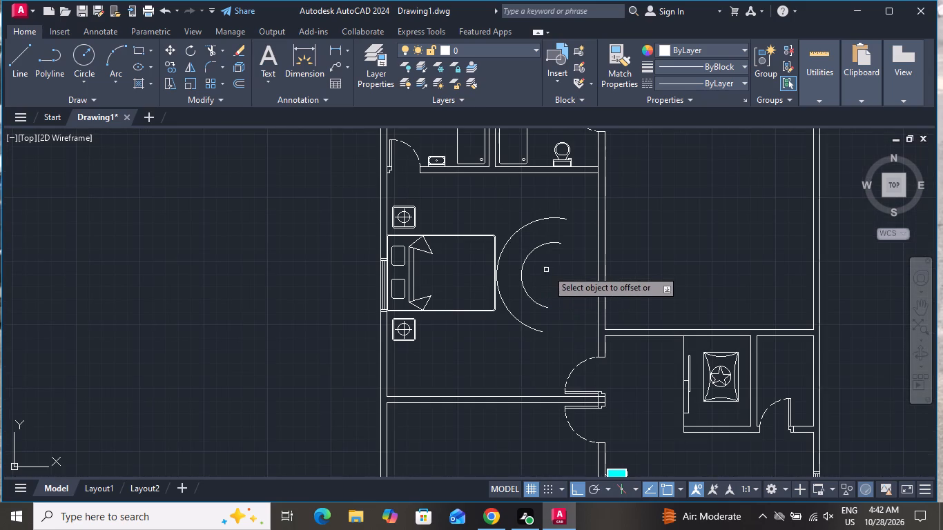
right_click(553, 265)
left_click(579, 282)
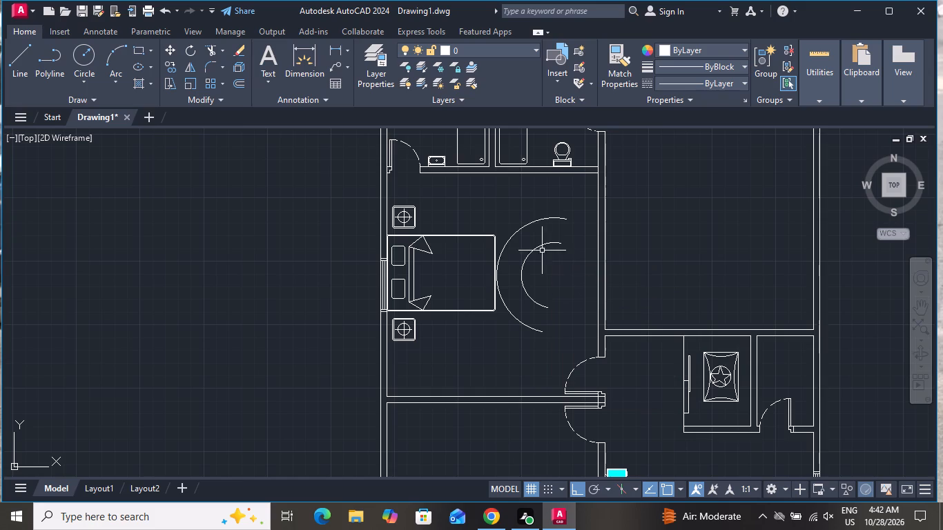
With Ortho off, draw a line about 2' long from the outer arc's topmost point to the inner arc's upper end.
left_click(26, 42)
scroll(552, 223, "up", 2)
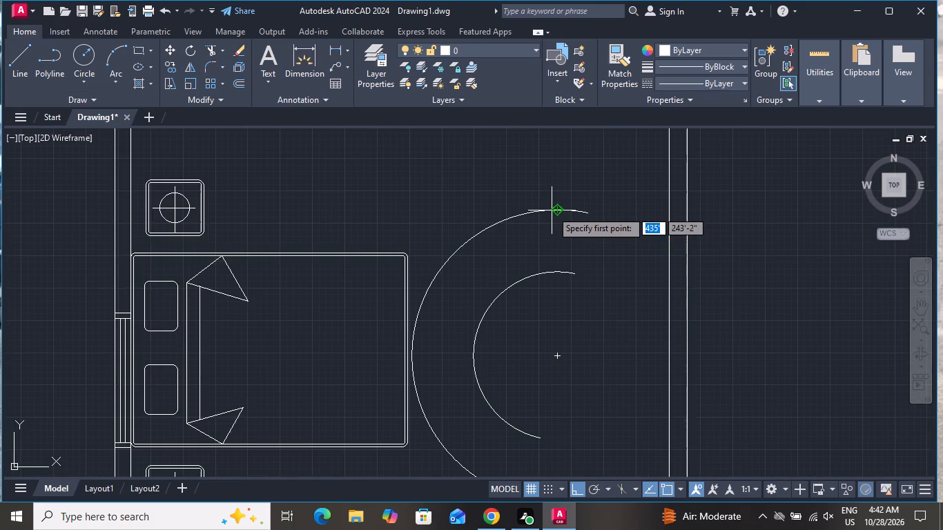
left_click(552, 210)
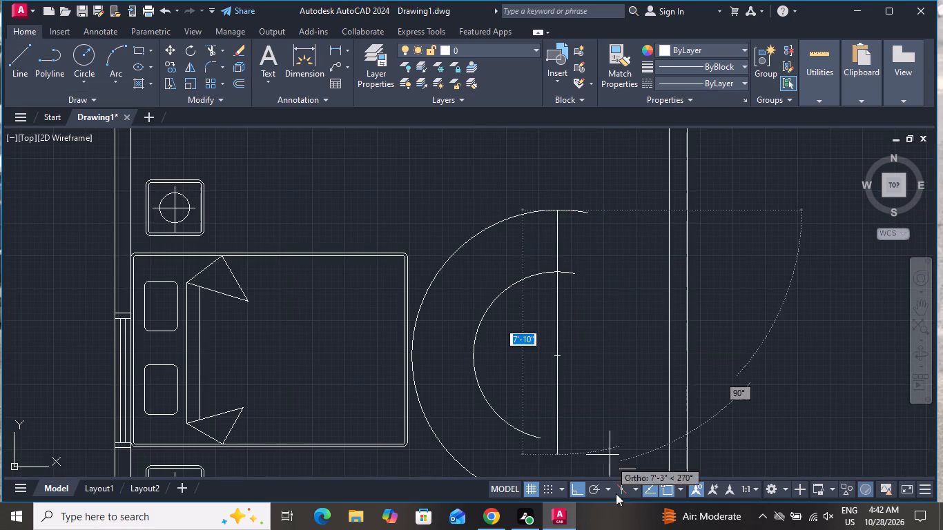
left_click(581, 493)
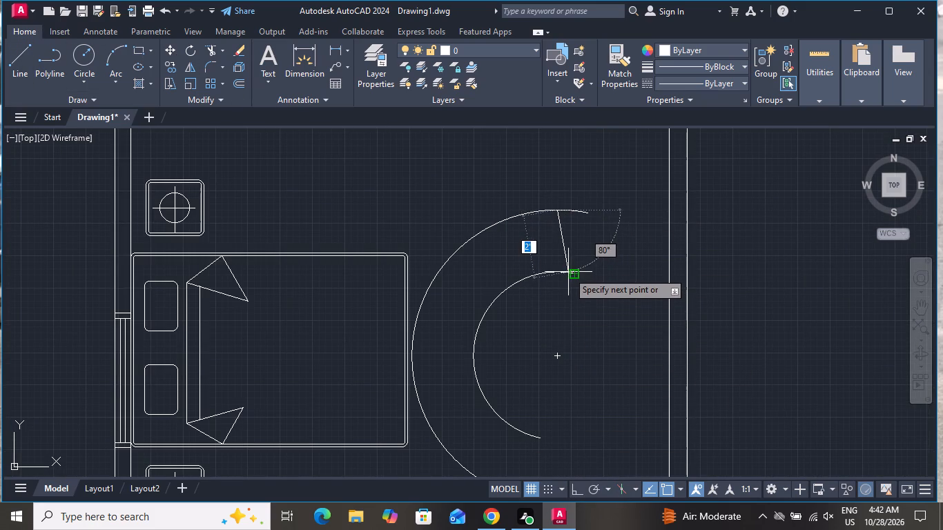
left_click(570, 272)
right_click(570, 272)
left_click(596, 296)
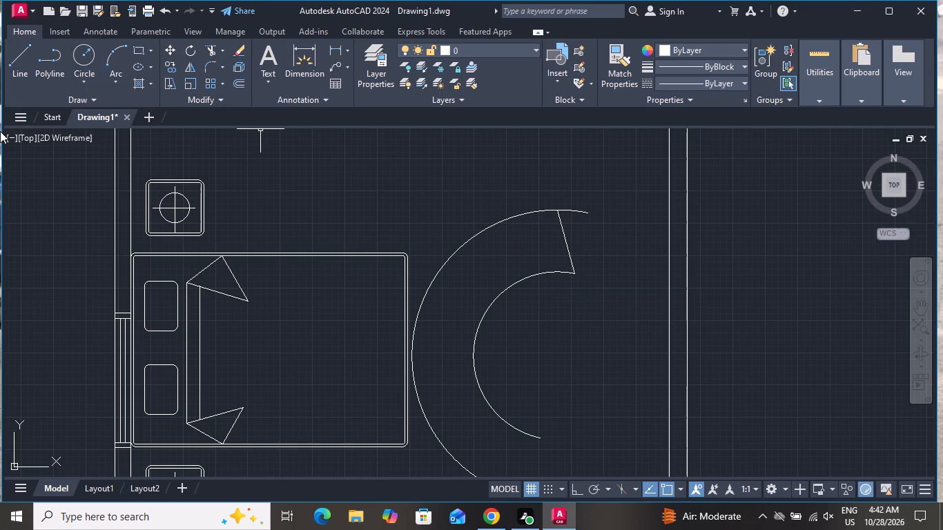
Draw a line from the outer arc, just short of its lower end, to the inner arc's lower end.
left_click(19, 61)
scroll(792, 352, "down", 1)
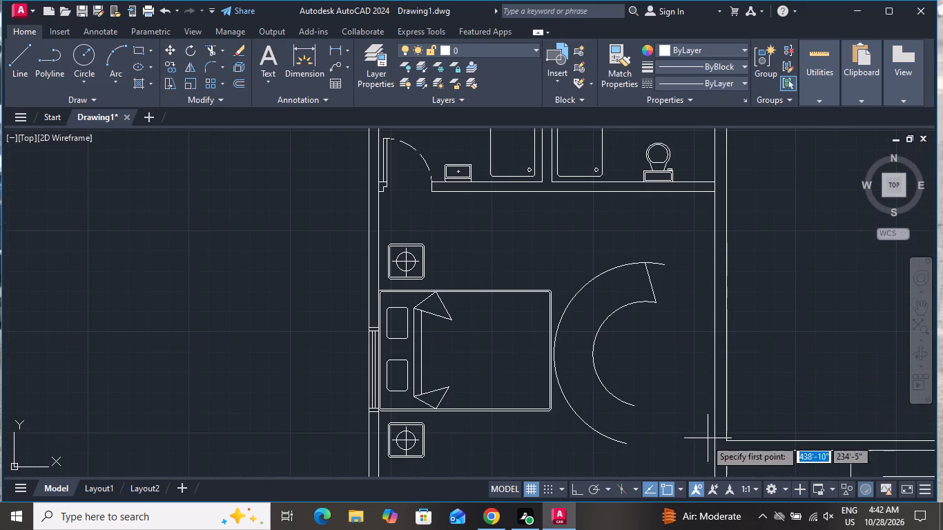
scroll(627, 471, "up", 2)
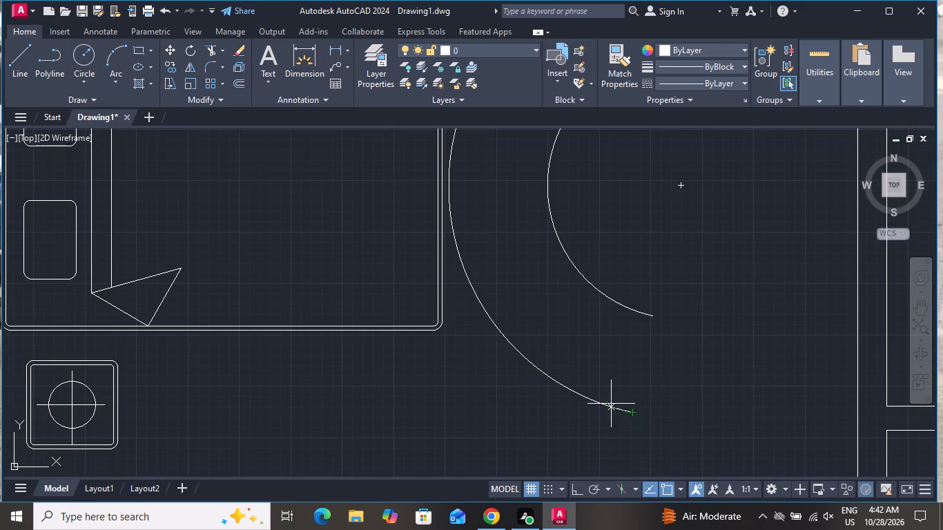
left_click(607, 404)
left_click(654, 317)
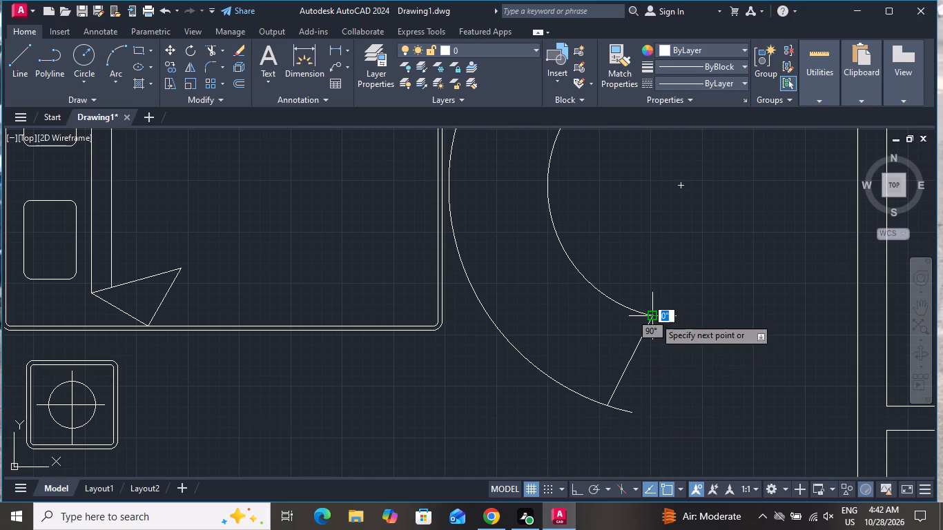
right_click(656, 316)
left_click(669, 328)
scroll(730, 383, "down", 2)
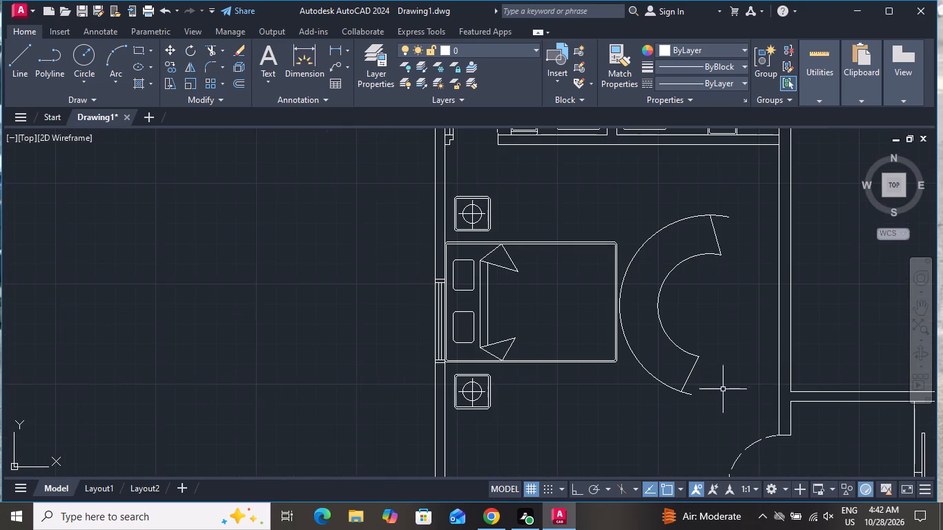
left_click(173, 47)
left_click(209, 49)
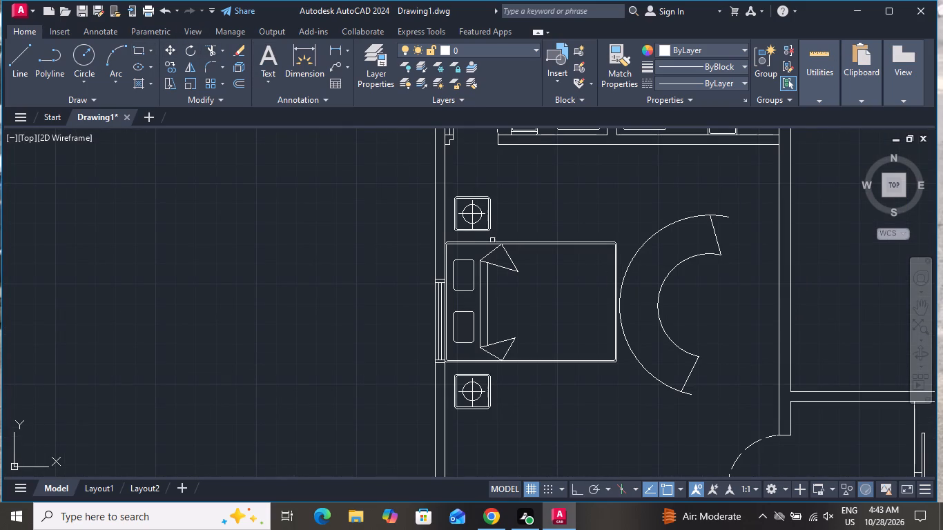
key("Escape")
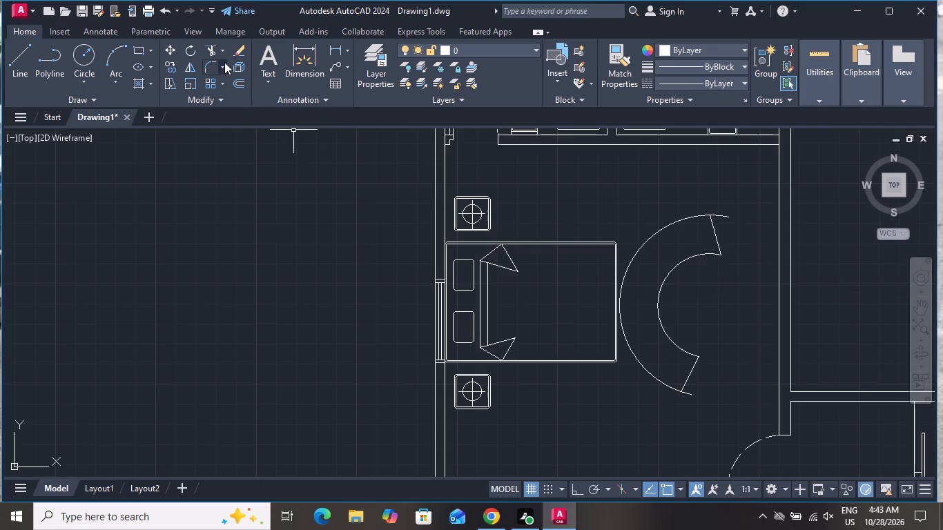
Trim the outer arc's two short stubs that project beyond the upper and lower end lines.
left_click(208, 52)
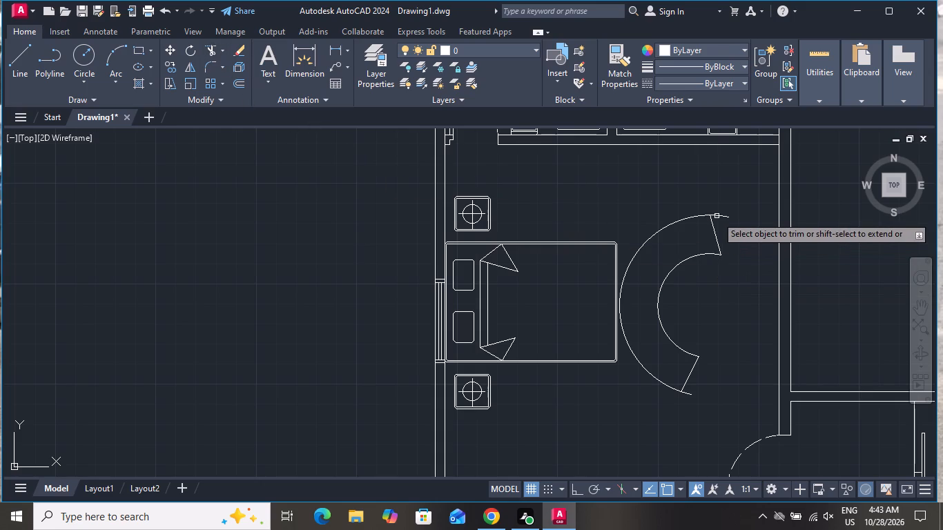
left_click(717, 215)
left_click(686, 394)
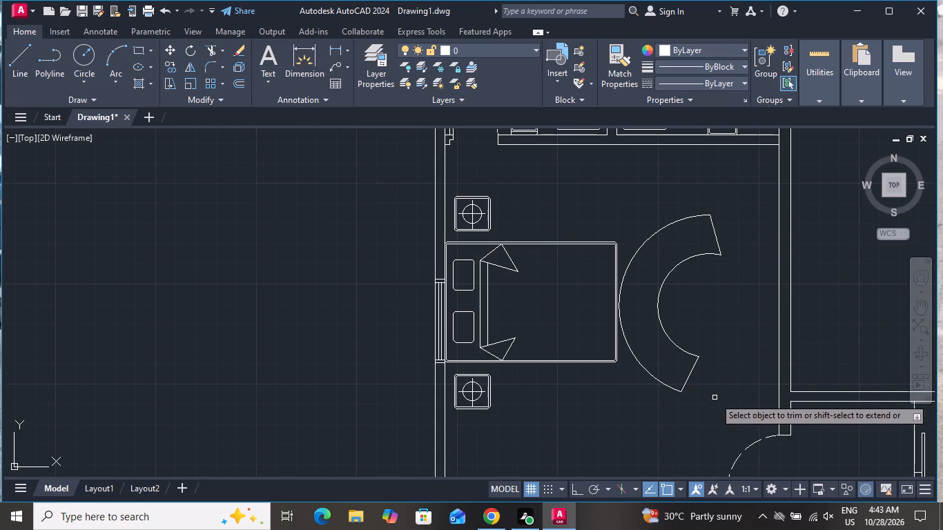
right_click(693, 305)
left_click(726, 327)
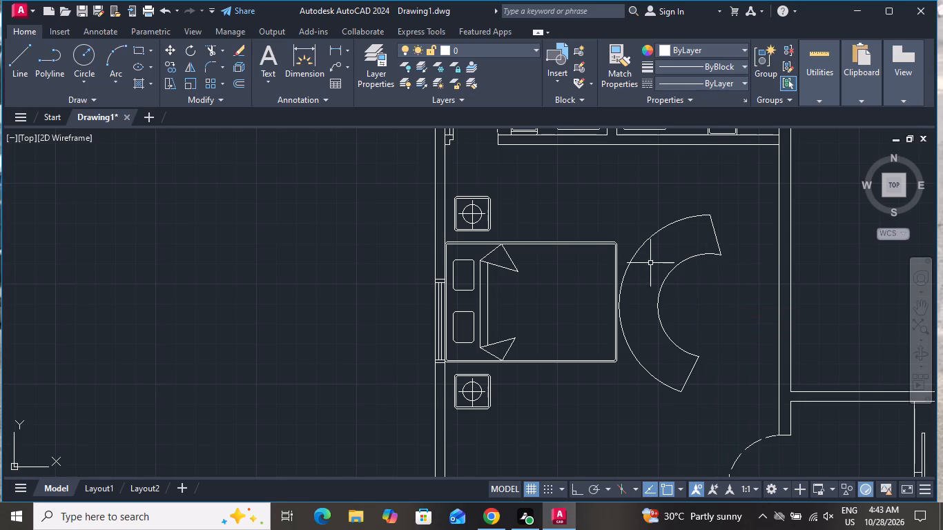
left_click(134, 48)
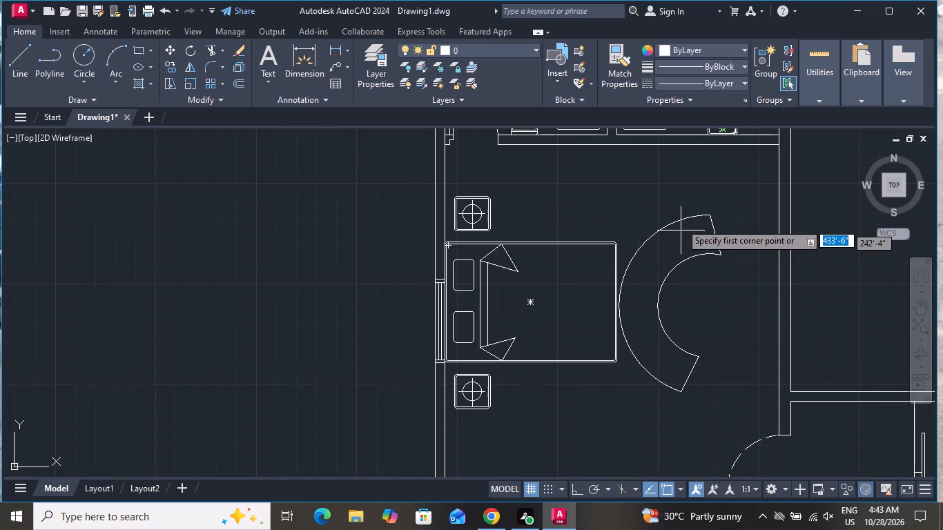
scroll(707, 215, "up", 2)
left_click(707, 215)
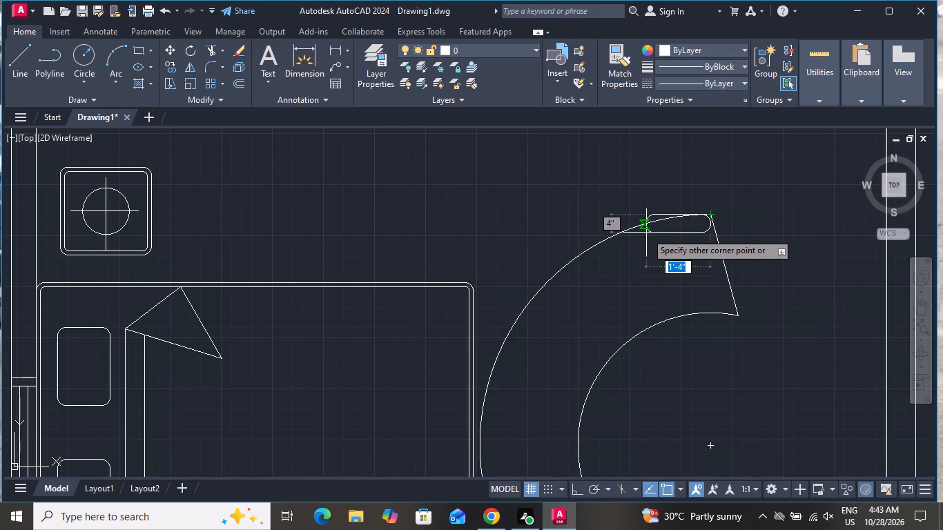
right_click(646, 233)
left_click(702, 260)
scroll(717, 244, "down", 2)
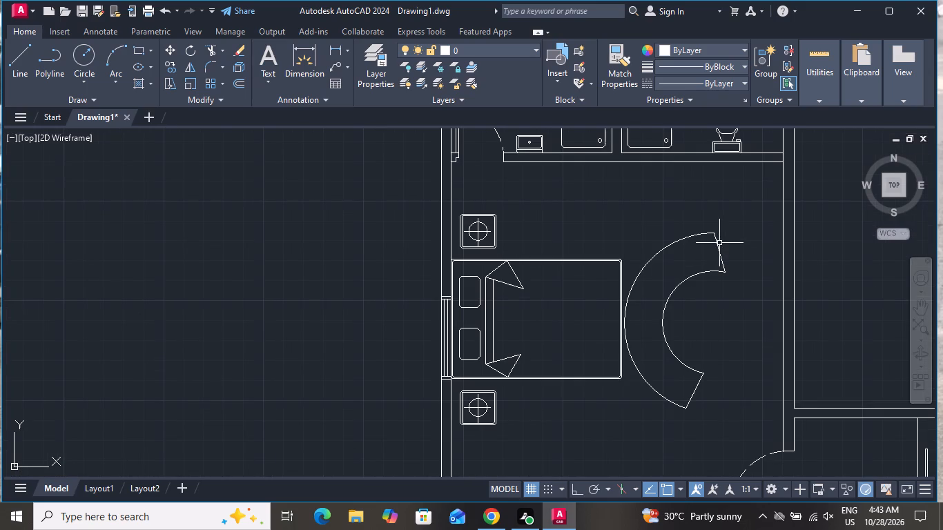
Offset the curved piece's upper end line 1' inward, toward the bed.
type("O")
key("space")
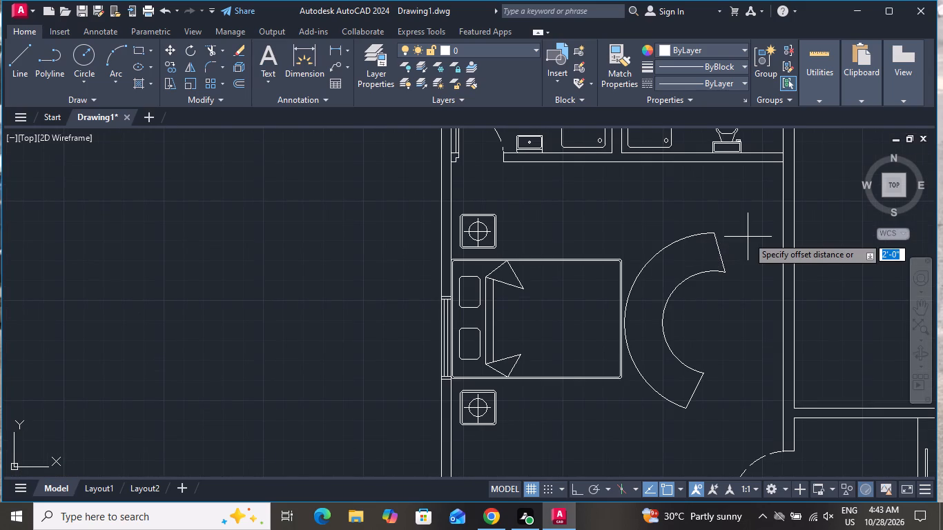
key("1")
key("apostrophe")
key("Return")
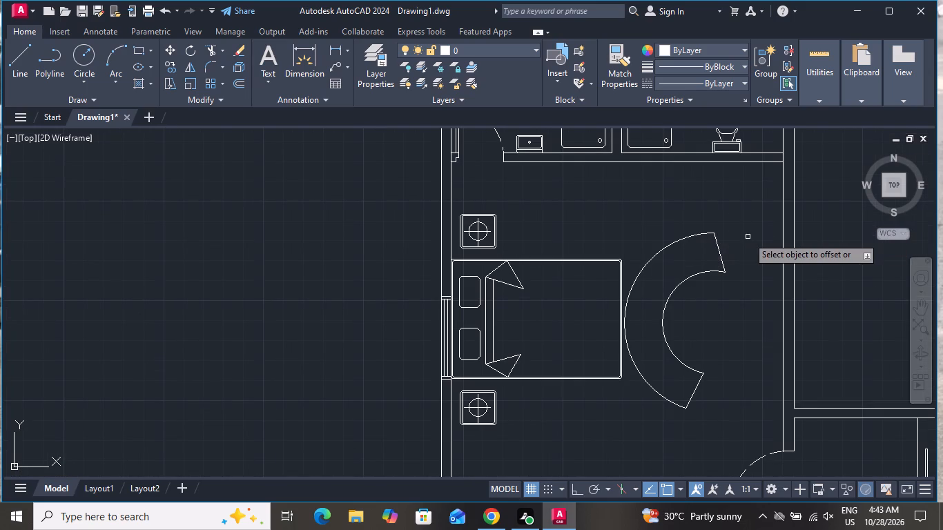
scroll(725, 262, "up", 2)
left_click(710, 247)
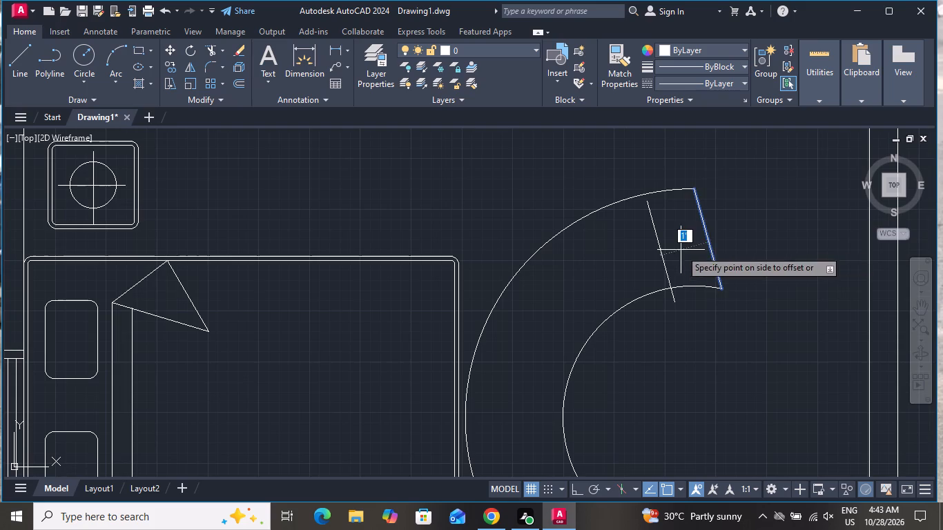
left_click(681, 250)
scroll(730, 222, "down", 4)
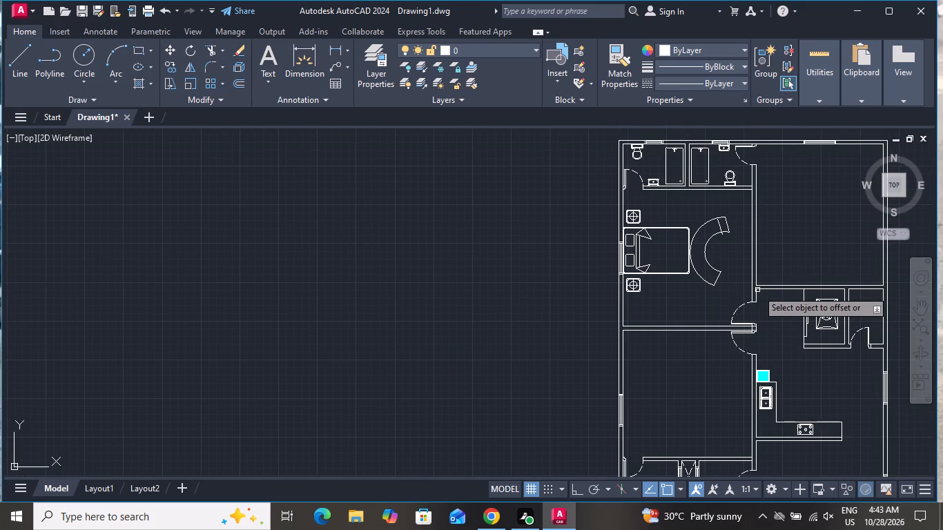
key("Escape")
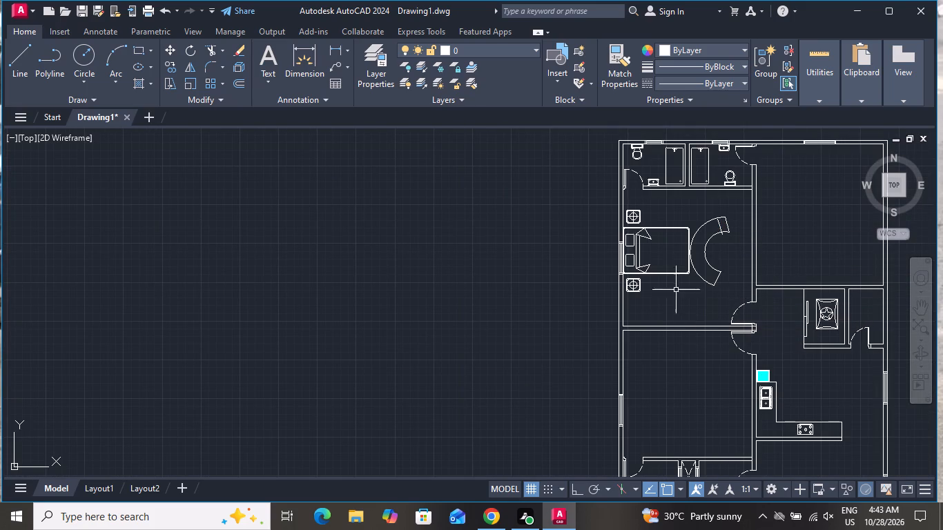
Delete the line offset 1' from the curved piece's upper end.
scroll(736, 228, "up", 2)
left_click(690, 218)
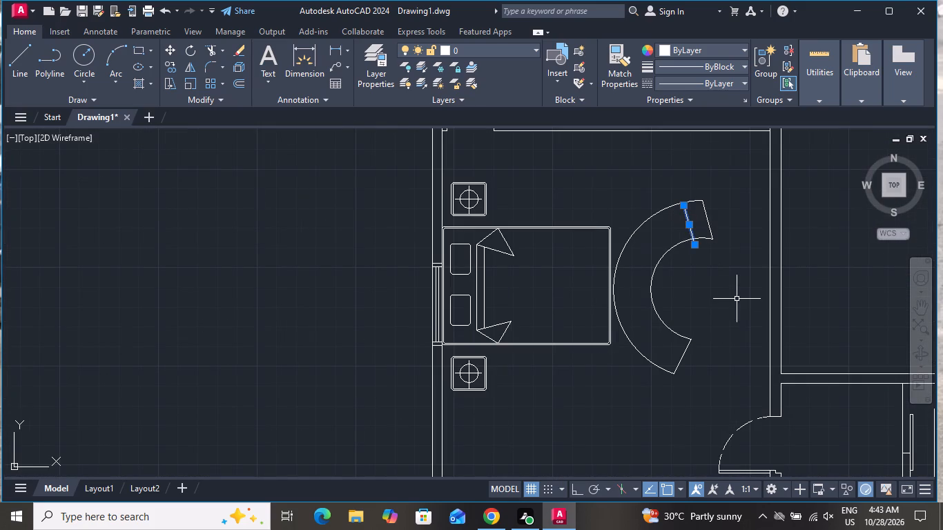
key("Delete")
Offset the upper and lower end lines of the curved piece 5" inward.
type("O 5\"")
key("Return")
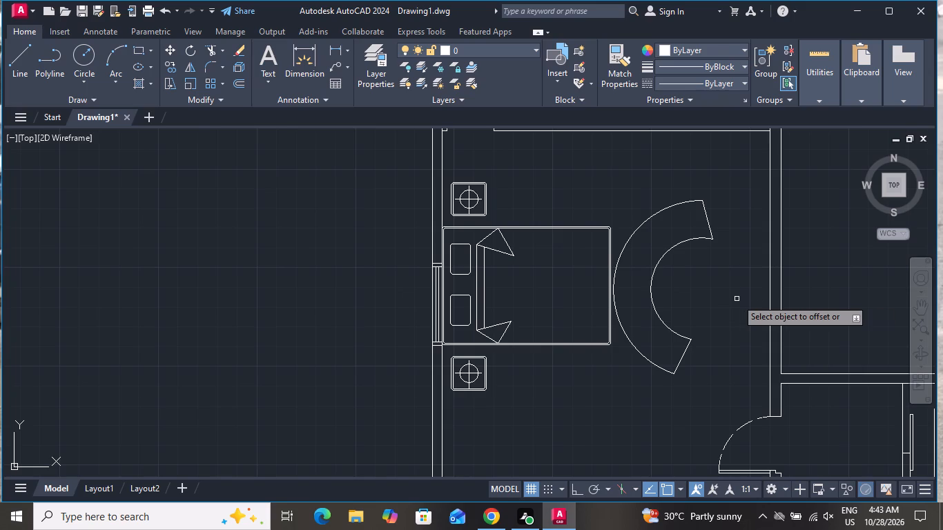
scroll(719, 228, "up", 2)
left_click(700, 219)
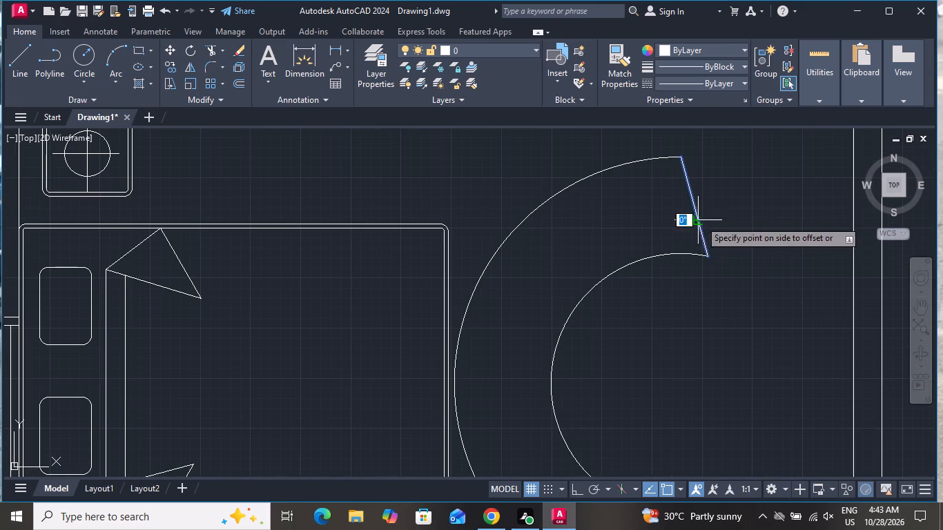
left_click(683, 233)
scroll(699, 221, "down", 3)
scroll(679, 315, "up", 2)
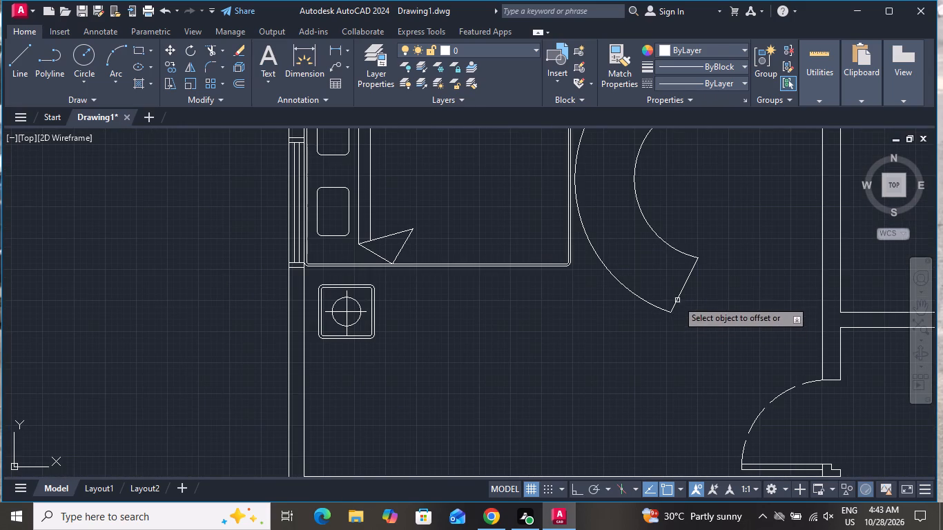
left_click(677, 297)
left_click(669, 286)
scroll(711, 324, "down", 1)
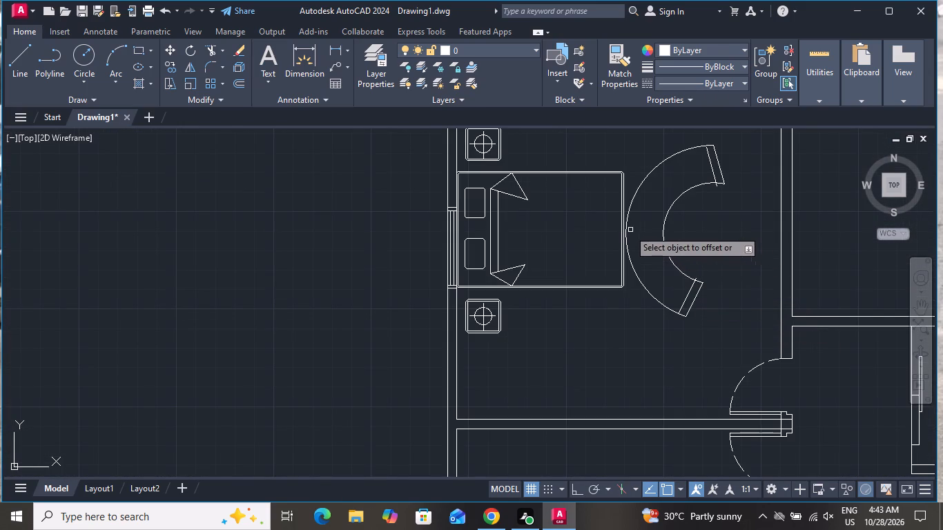
Offset the curved piece's outer arc 5" inward, toward the inner arc.
scroll(636, 210, "up", 2)
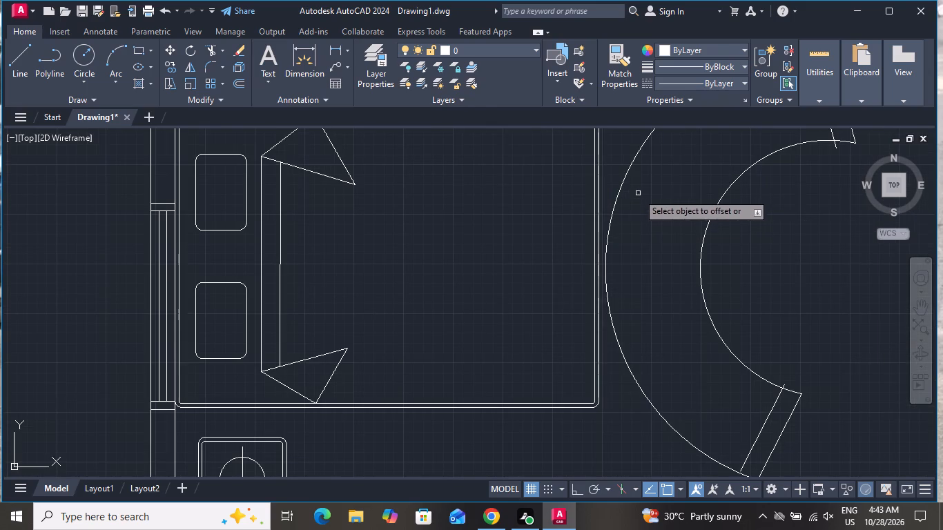
left_click(622, 185)
left_click(645, 199)
scroll(631, 241, "down", 2)
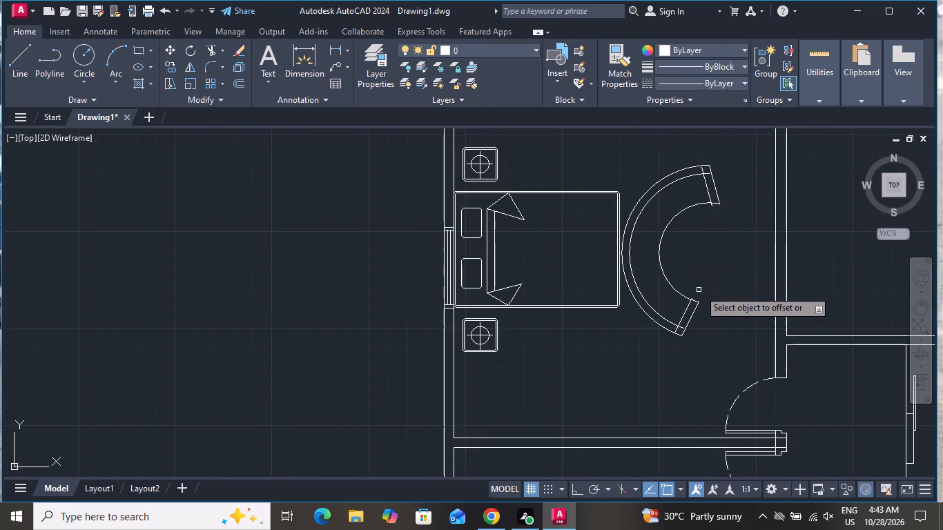
right_click(711, 275)
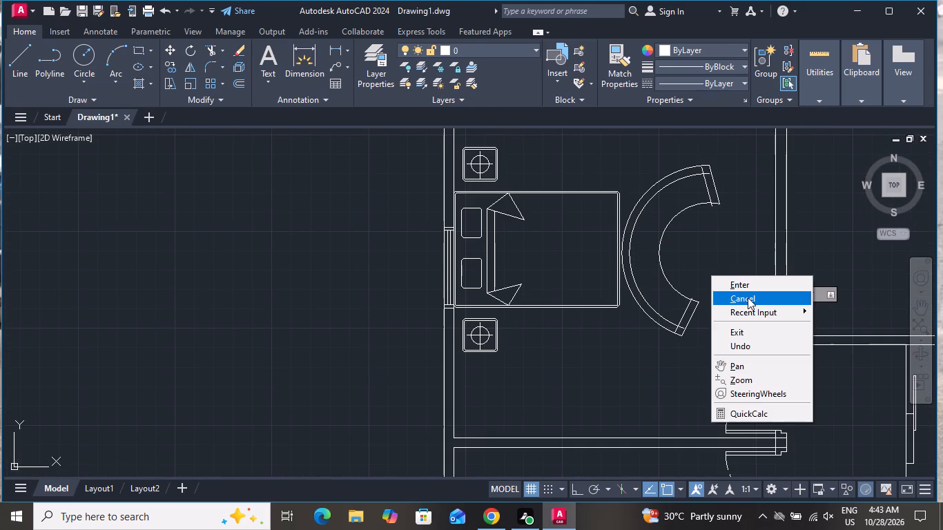
left_click(748, 297)
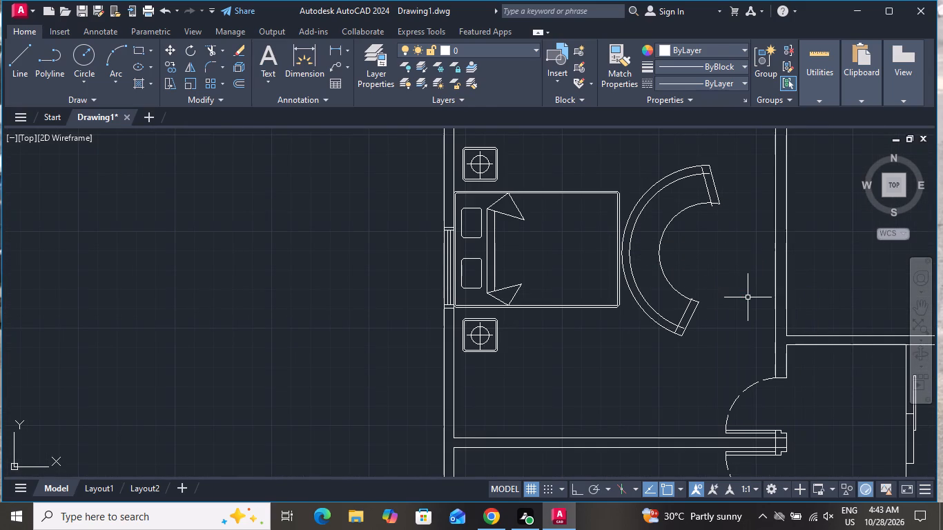
At the lower end, extend the middle arc to the end line and the offset line to the outer arc.
type("EX")
key("space")
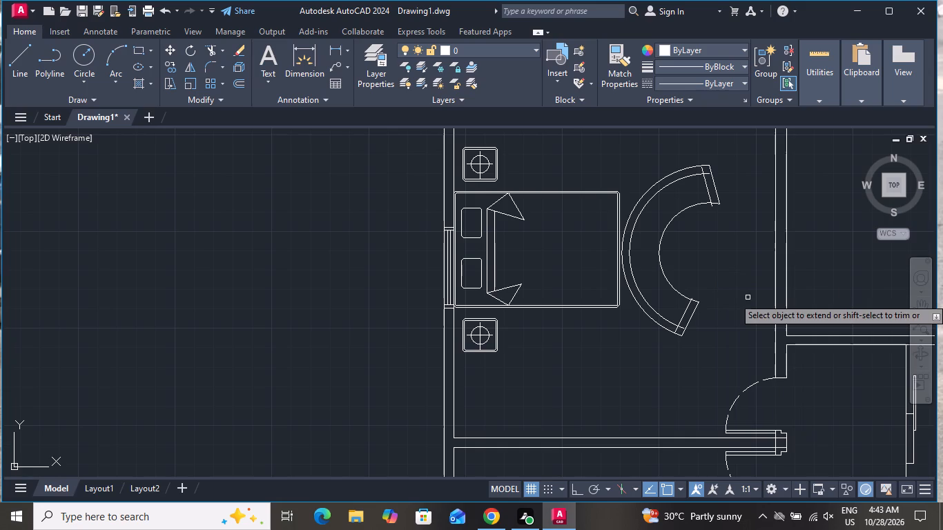
key("space")
scroll(619, 353, "up", 2)
scroll(770, 324, "up", 1)
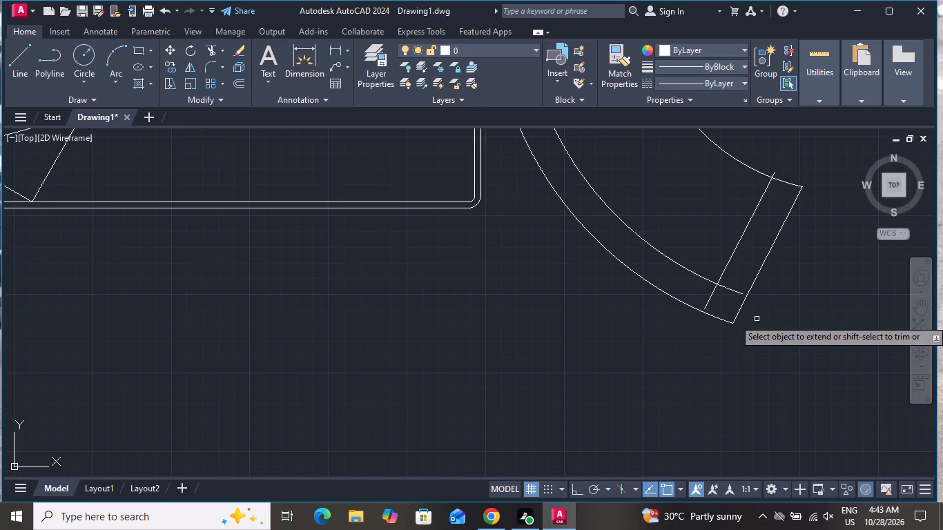
left_click(733, 291)
left_click(710, 298)
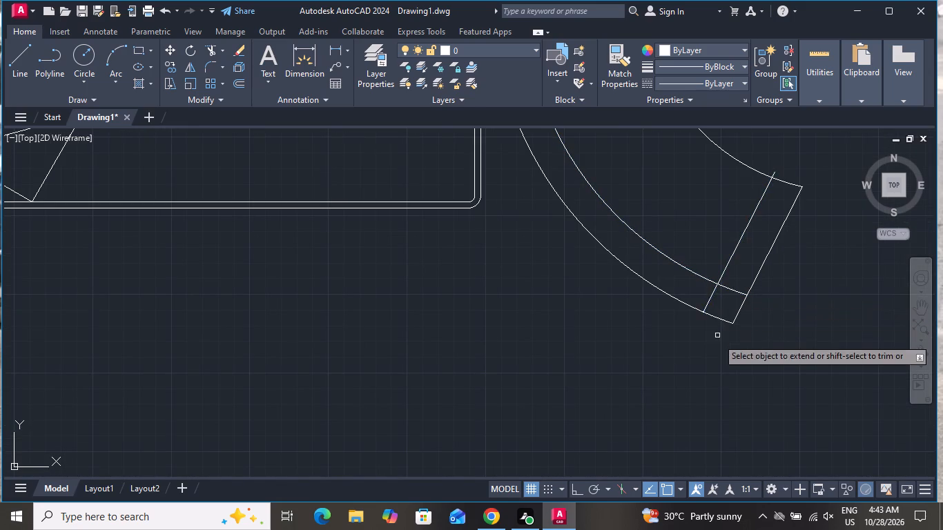
At the upper end, extend the middle arc to the end line and the offset line to the outer arc.
scroll(717, 345, "down", 3)
scroll(758, 184, "up", 2)
left_click(714, 166)
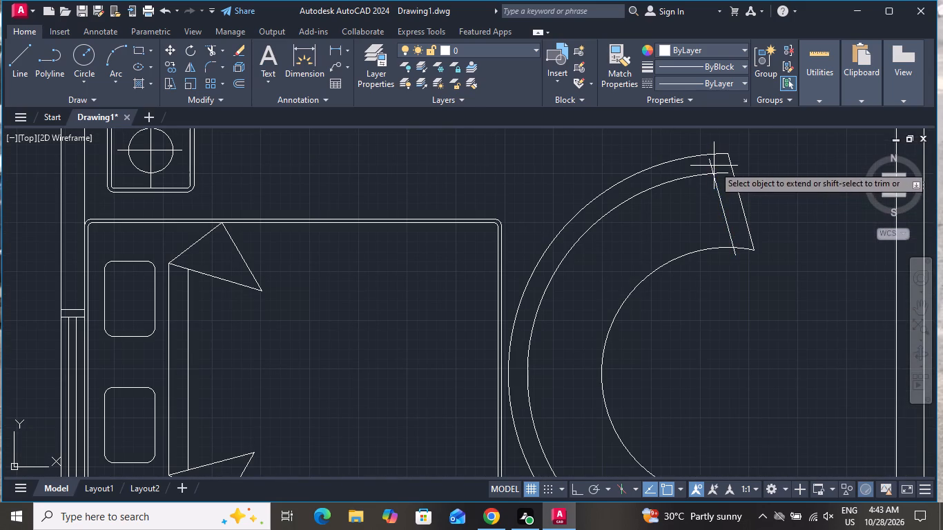
left_click(719, 177)
left_click(706, 165)
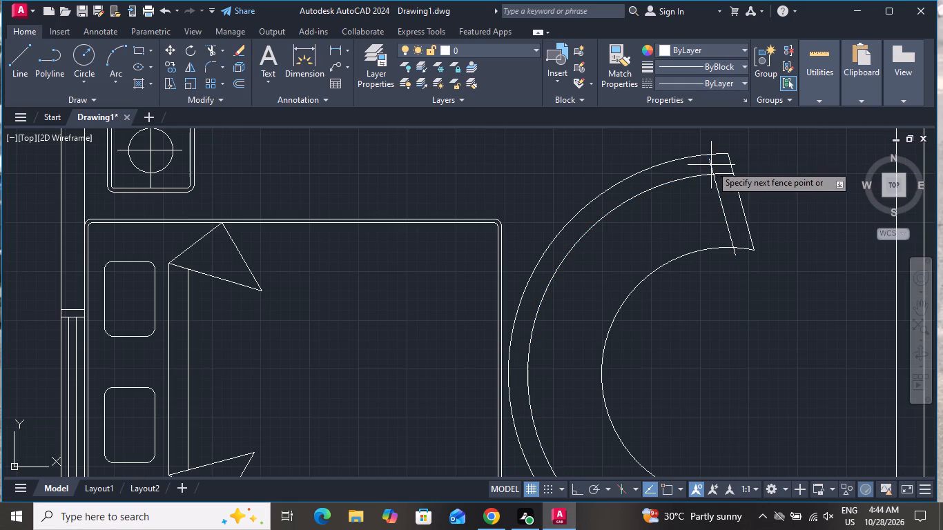
left_click(713, 164)
scroll(696, 194, "down", 1)
right_click(706, 275)
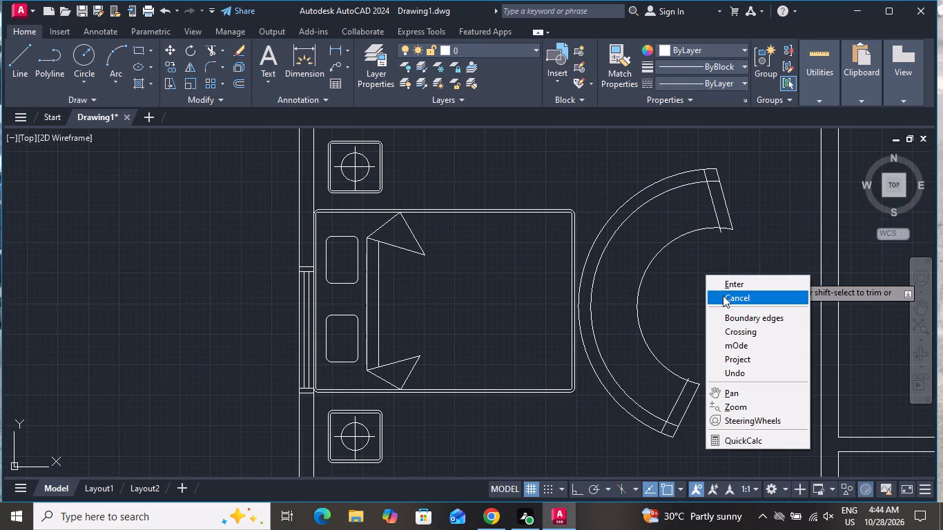
left_click(724, 295)
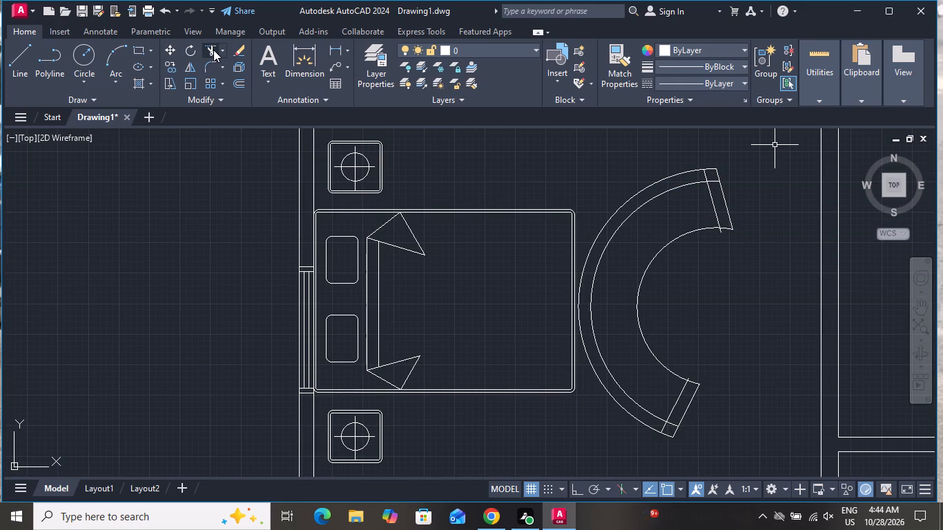
Trim the overhangs of both offset end lines past the curved sofa's inner arc, at the upper and lower ends.
left_click(213, 50)
scroll(723, 233, "up", 2)
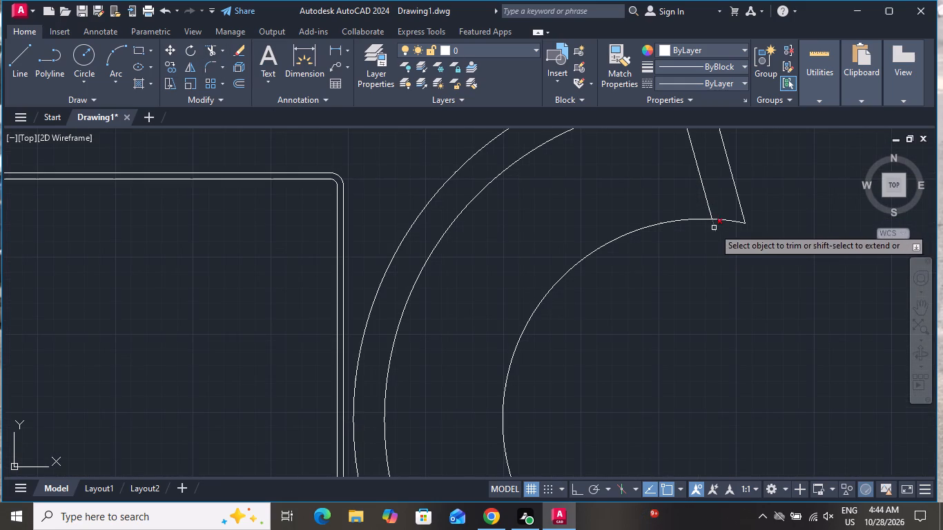
left_click(714, 228)
scroll(736, 238, "down", 3)
scroll(718, 326, "up", 4)
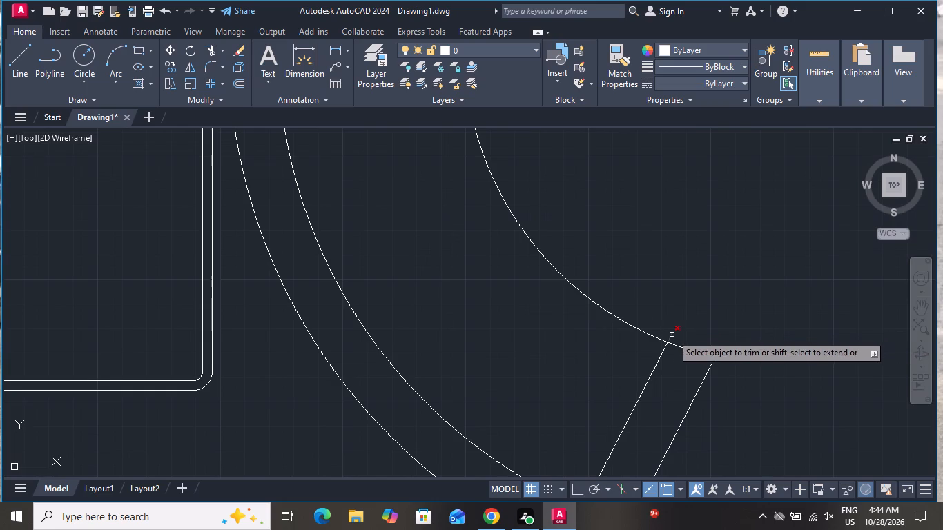
left_click(672, 335)
Trim the middle arc between the offset line and the outer end line at both ends of the curved sofa.
scroll(721, 217, "down", 3)
scroll(712, 324, "down", 2)
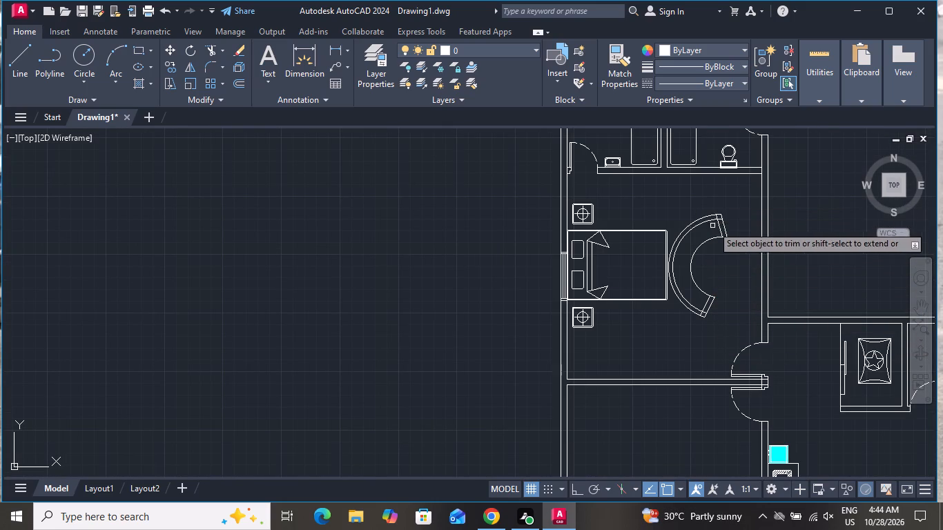
scroll(719, 219, "up", 3)
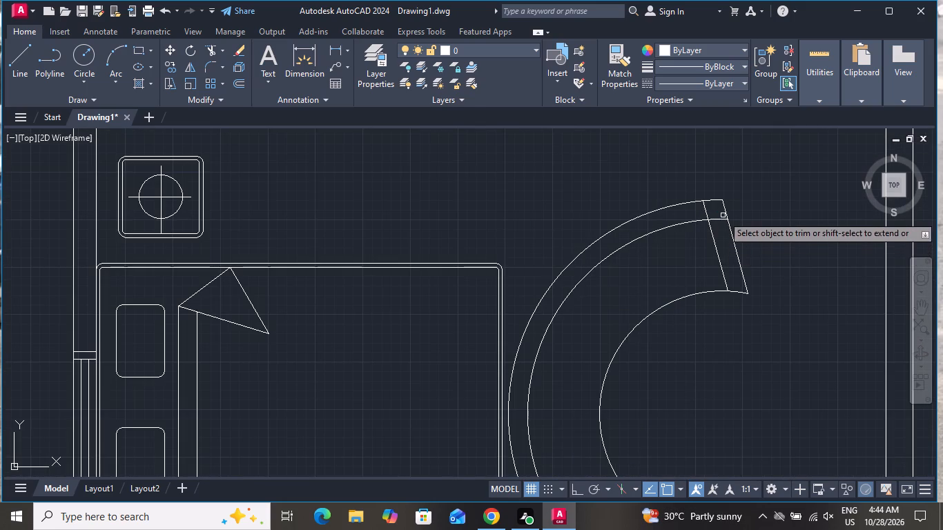
left_click(723, 215)
left_click(719, 224)
scroll(739, 184, "down", 3)
scroll(728, 285, "up", 4)
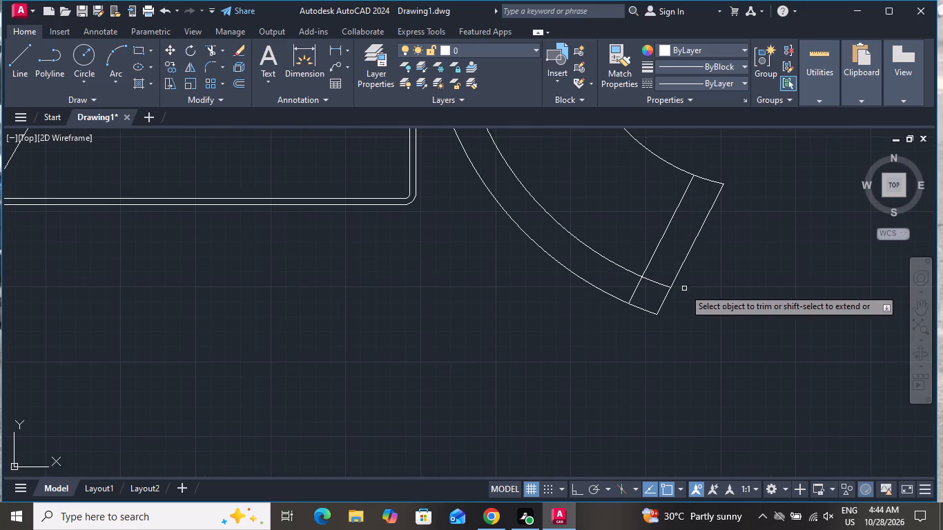
left_click(659, 284)
scroll(625, 331, "down", 2)
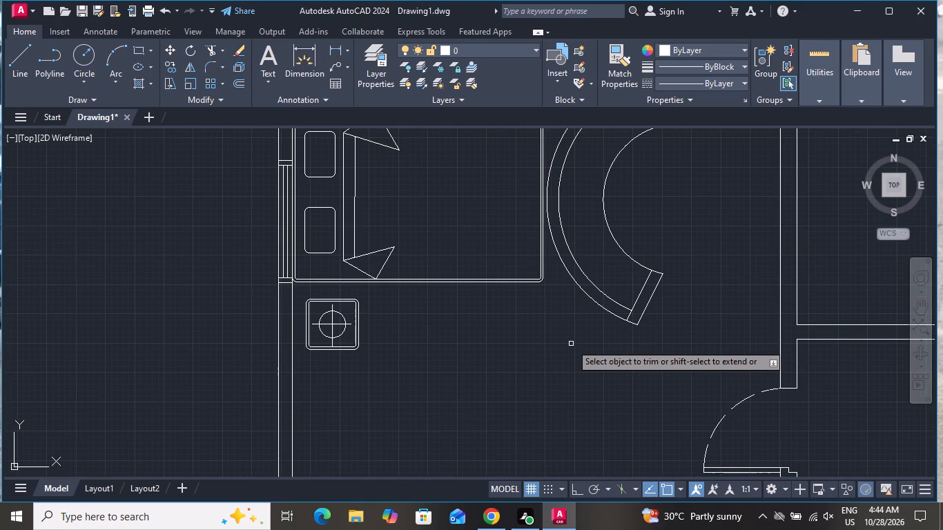
right_click(570, 343)
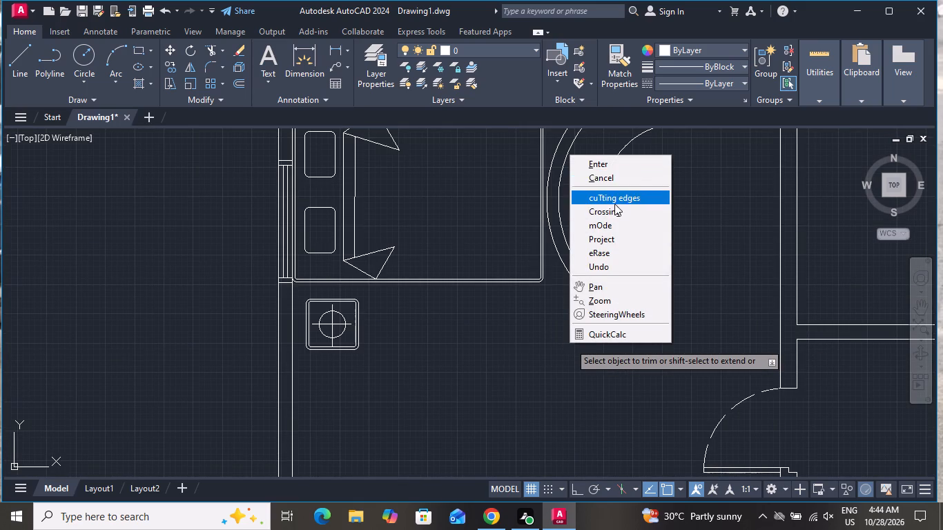
left_click(617, 173)
scroll(628, 301, "down", 2)
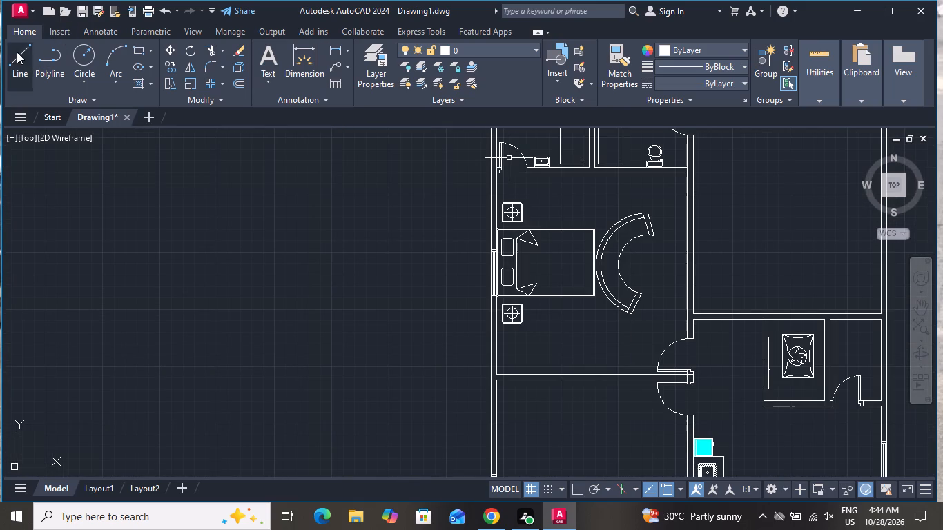
Draw two seat divider lines from the inner arc to the middle arc across the upper half of the curved sofa.
left_click(19, 54)
scroll(633, 239, "up", 3)
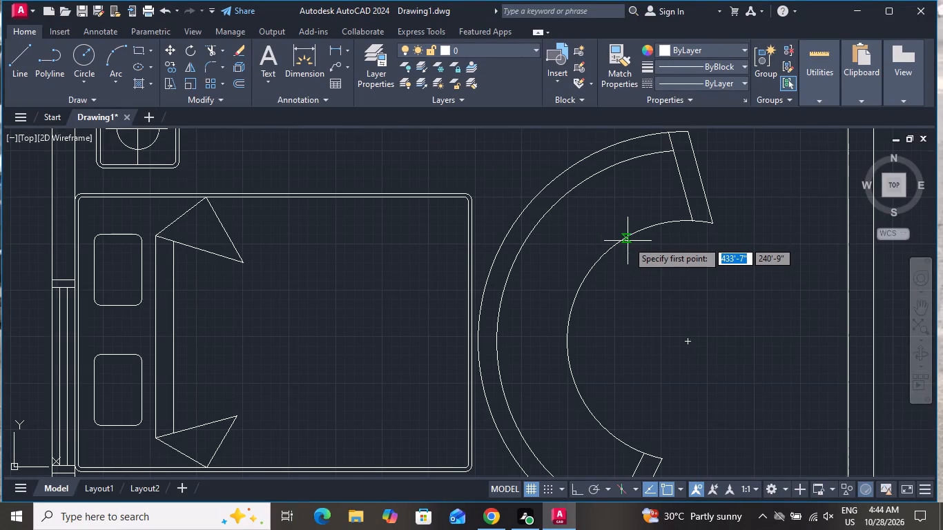
left_click(623, 235)
left_click(582, 180)
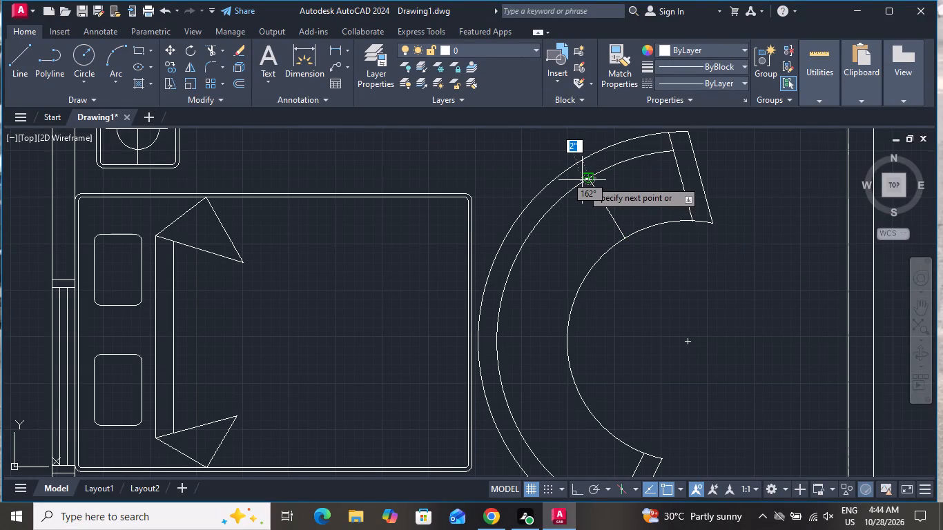
right_click(582, 180)
left_click(634, 203)
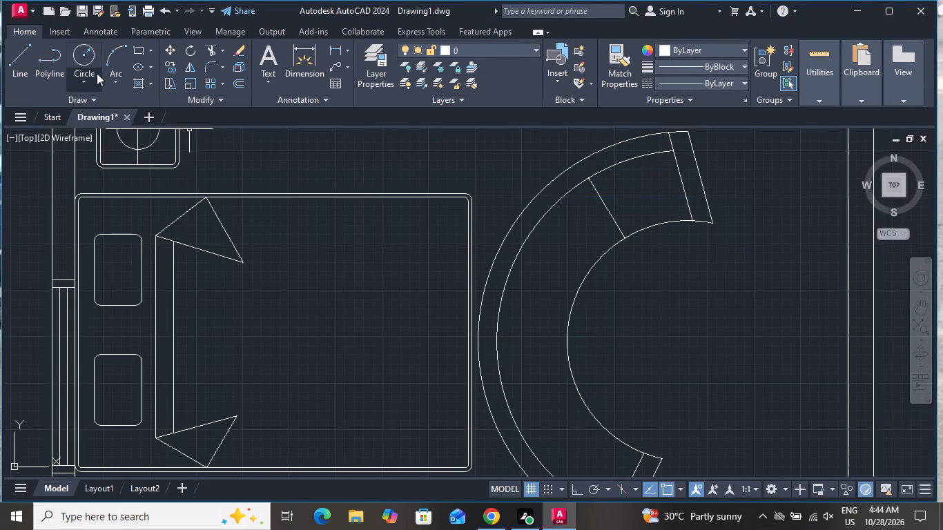
left_click(30, 50)
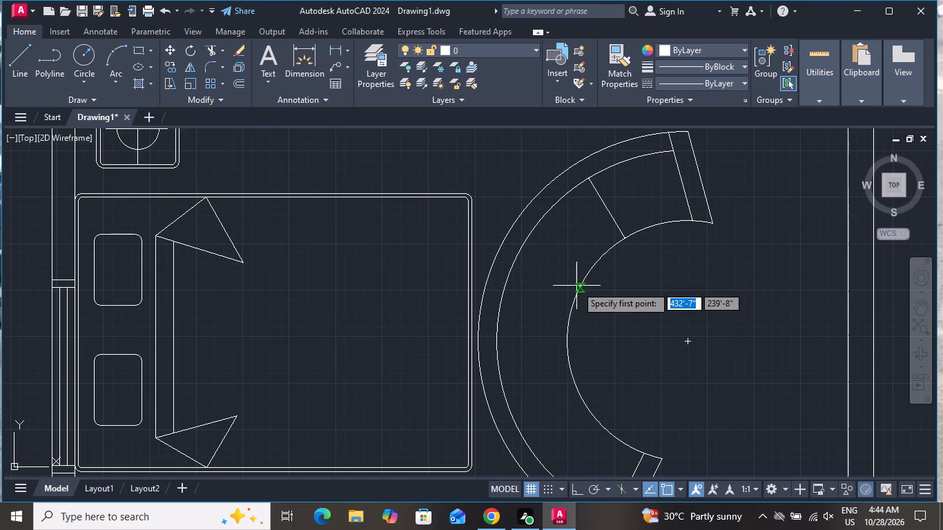
left_click(574, 288)
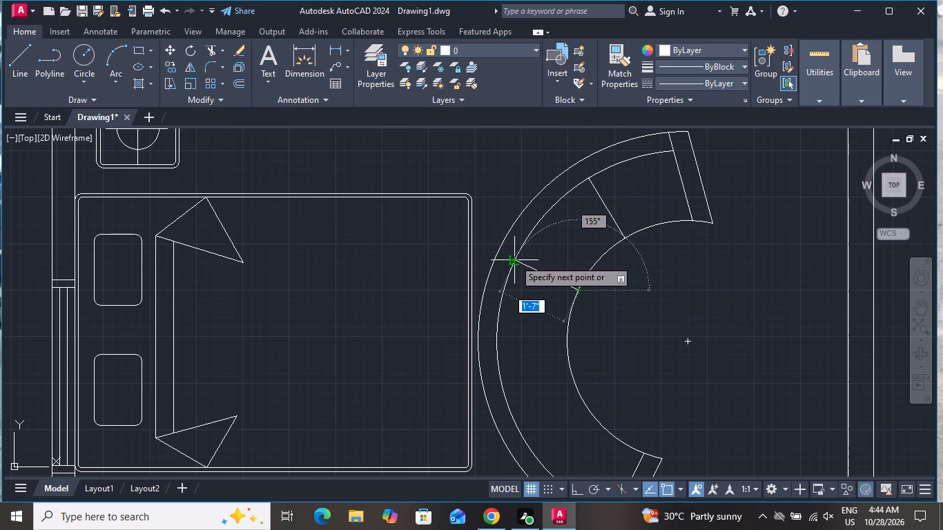
left_click(514, 259)
right_click(514, 259)
left_click(545, 285)
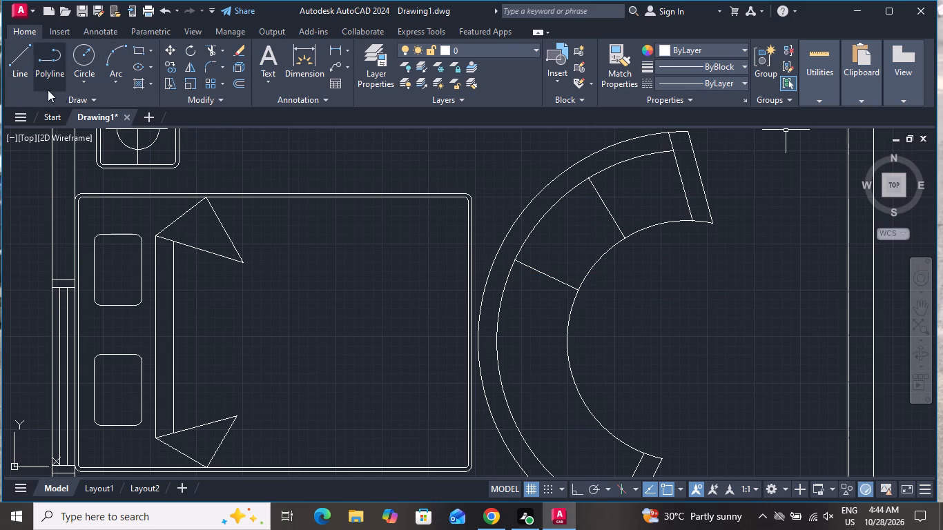
Draw two more seat divider lines from the inner arc to the middle arc, just below mid-length and near the lower end.
left_click(14, 68)
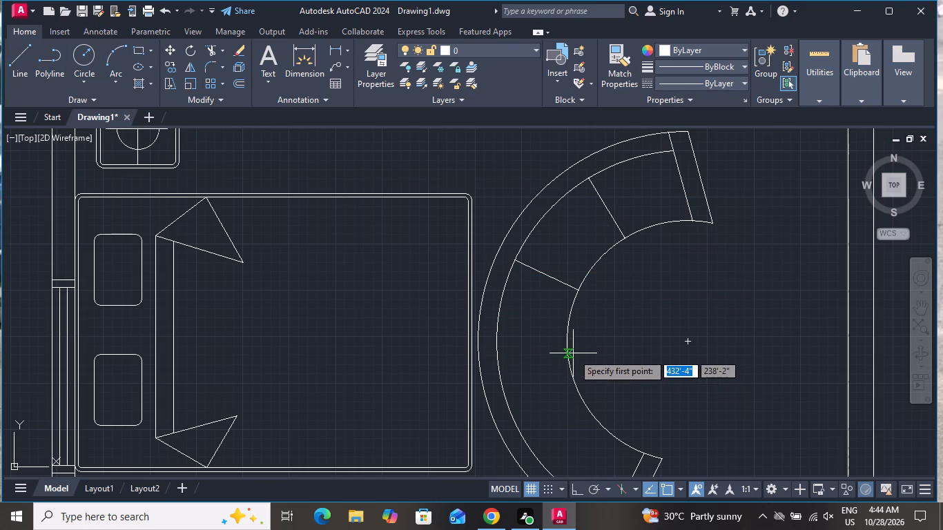
left_click(567, 353)
left_click(500, 374)
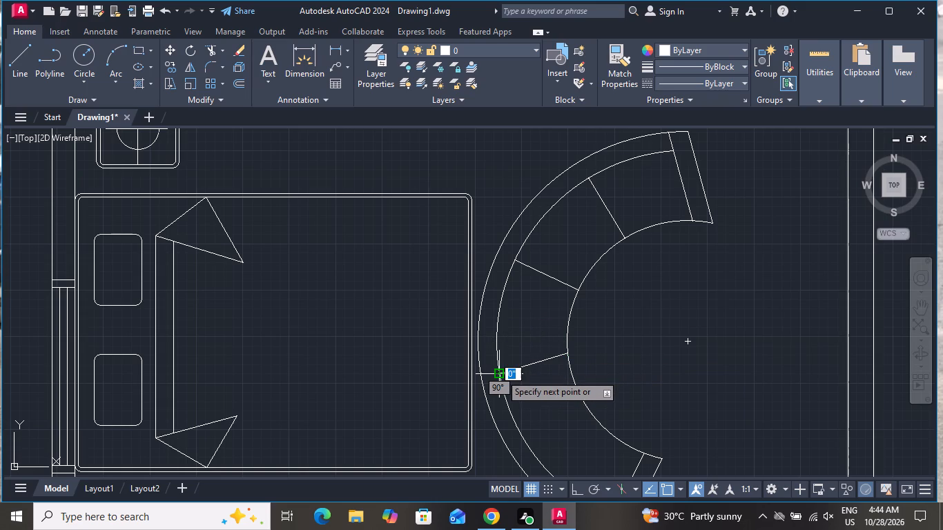
right_click(500, 374)
left_click(544, 248)
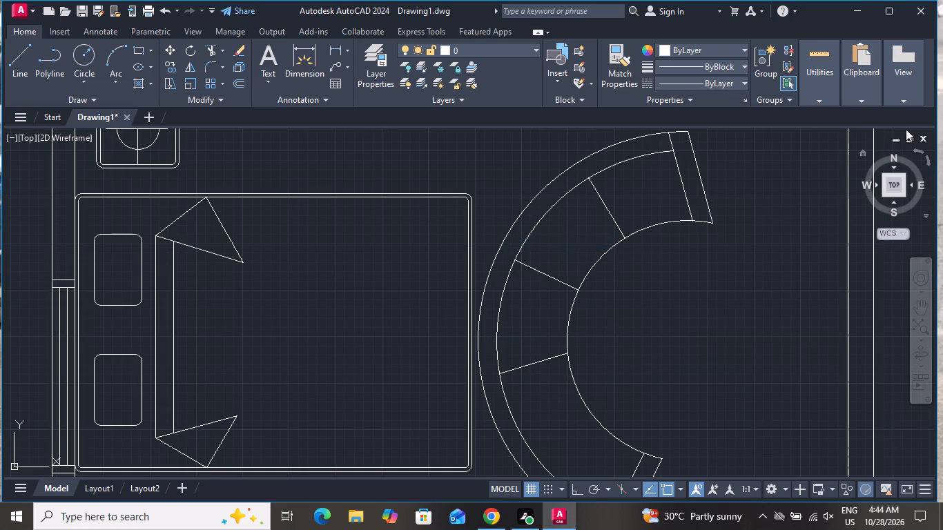
left_click(31, 47)
scroll(605, 248, "down", 1)
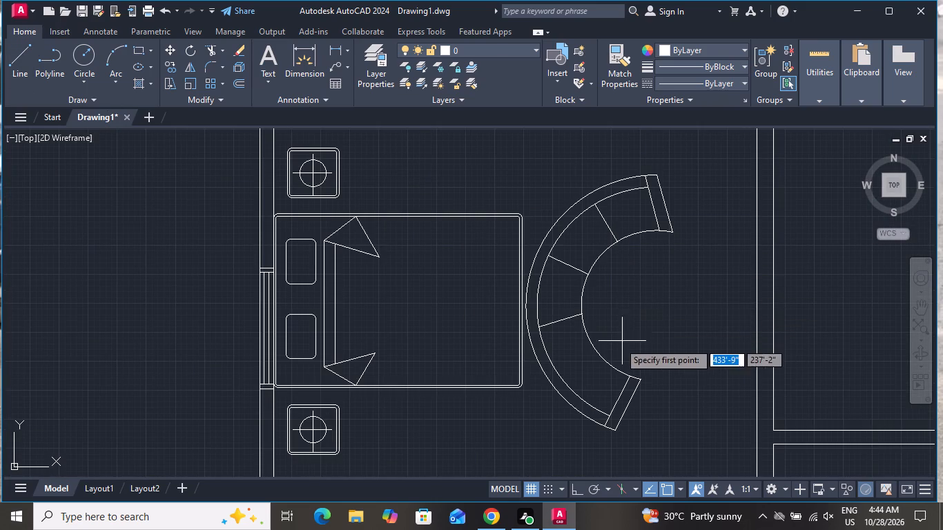
left_click(597, 350)
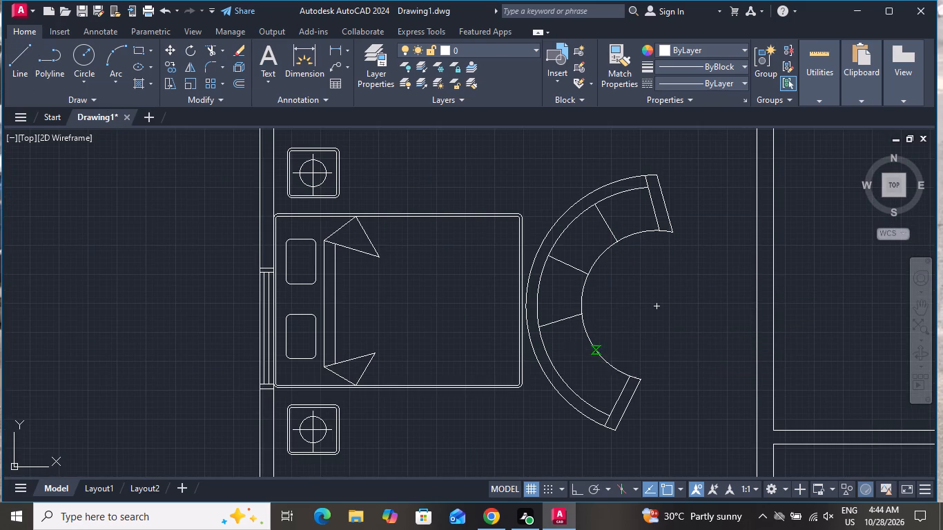
left_click(562, 380)
right_click(567, 380)
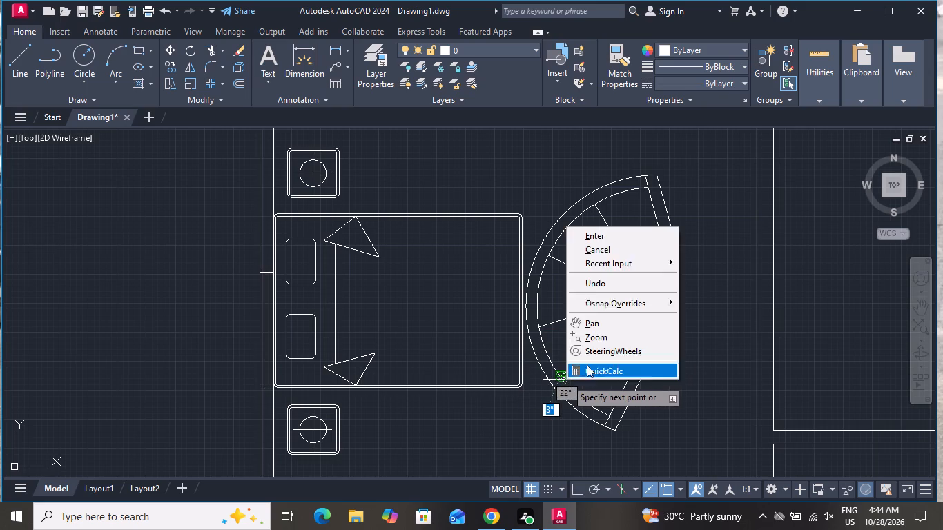
left_click(600, 246)
scroll(691, 320, "down", 1)
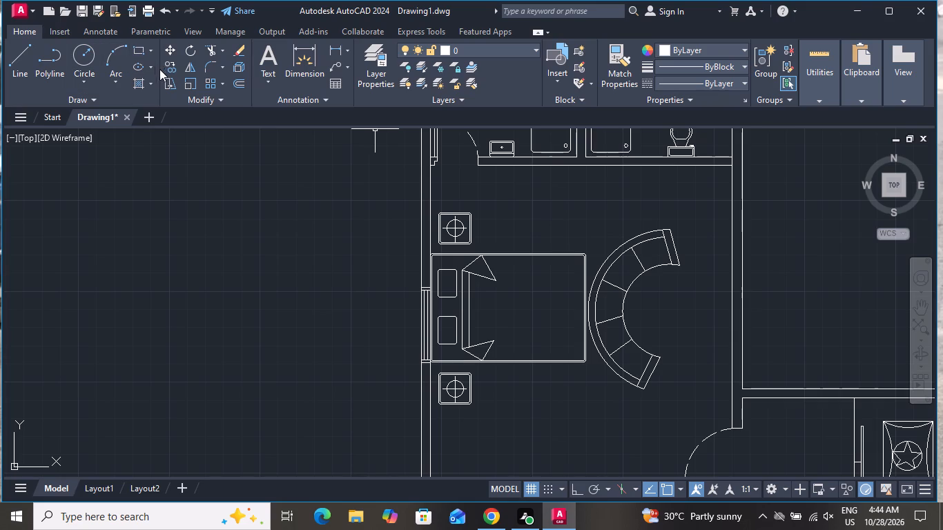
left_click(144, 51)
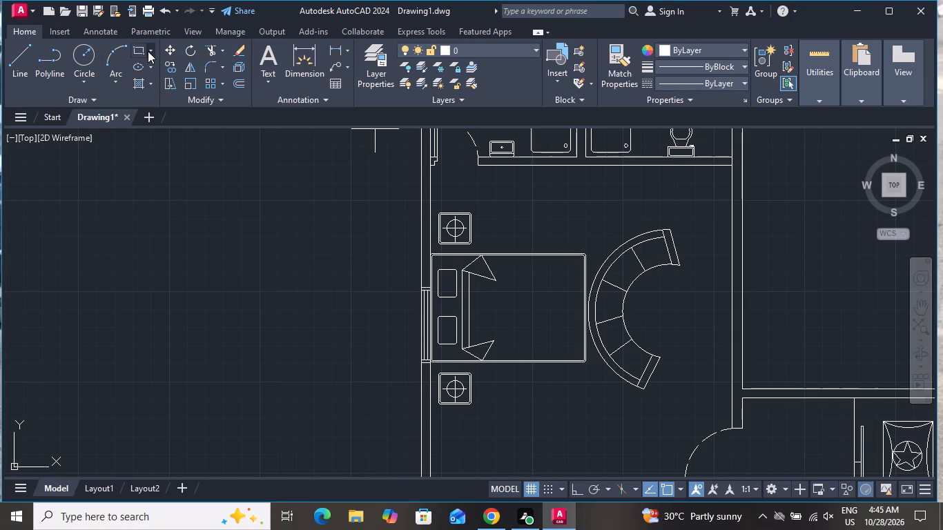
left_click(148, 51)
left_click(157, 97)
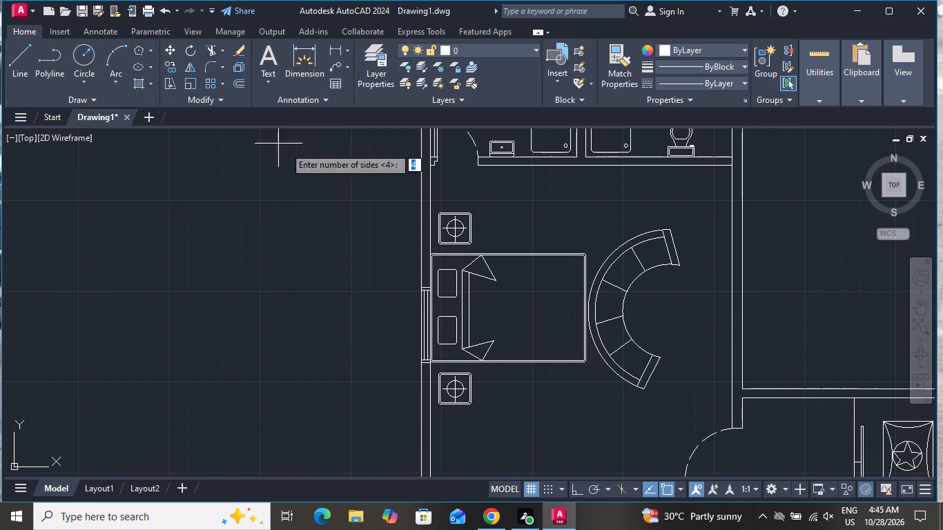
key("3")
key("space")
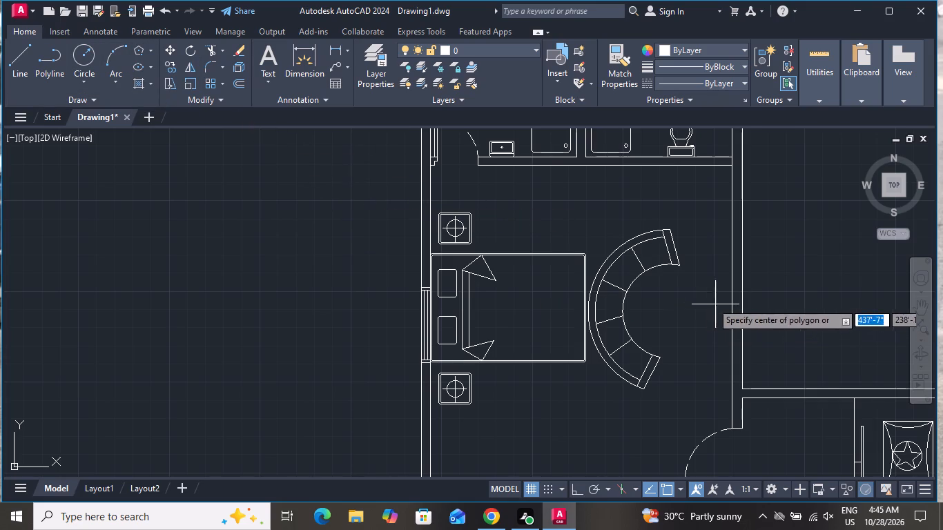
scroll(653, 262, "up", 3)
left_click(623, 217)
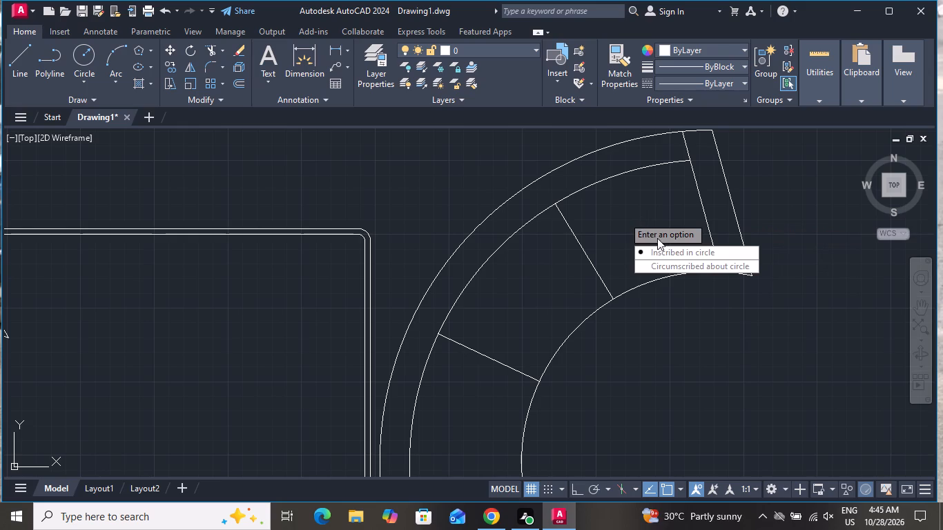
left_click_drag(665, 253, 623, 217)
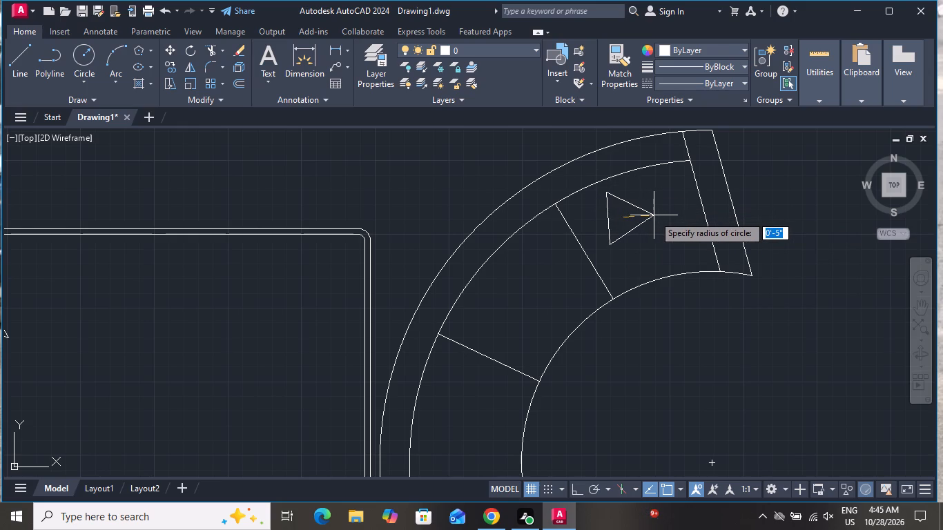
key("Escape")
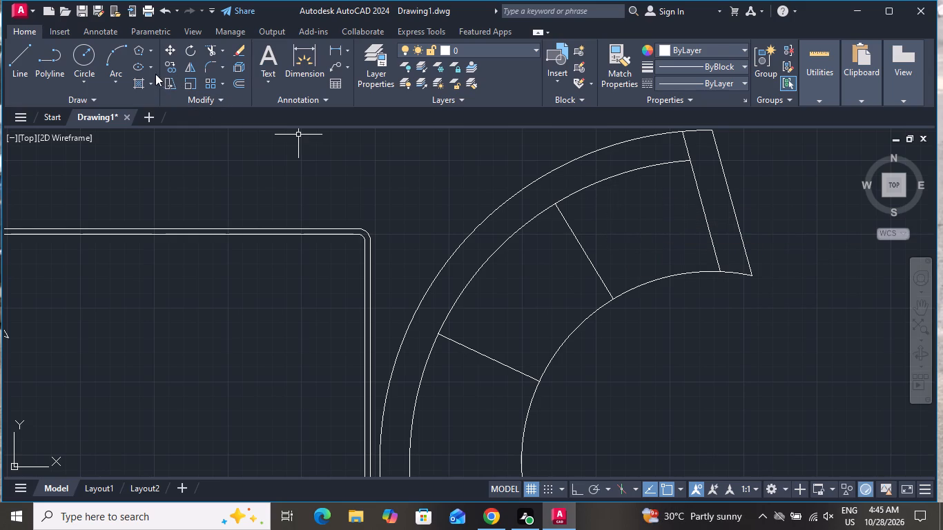
Draw a tilted four-sided polygon, inscribed in a circle of about 4" radius, as a cushion in the sofa's uppermost seat section.
left_click(153, 52)
left_click(133, 50)
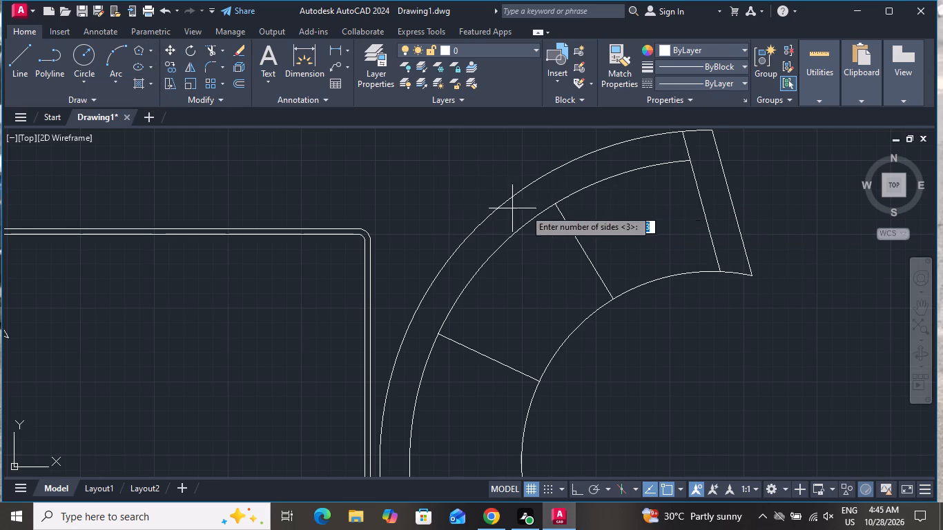
left_click(610, 209)
key("4")
key("space")
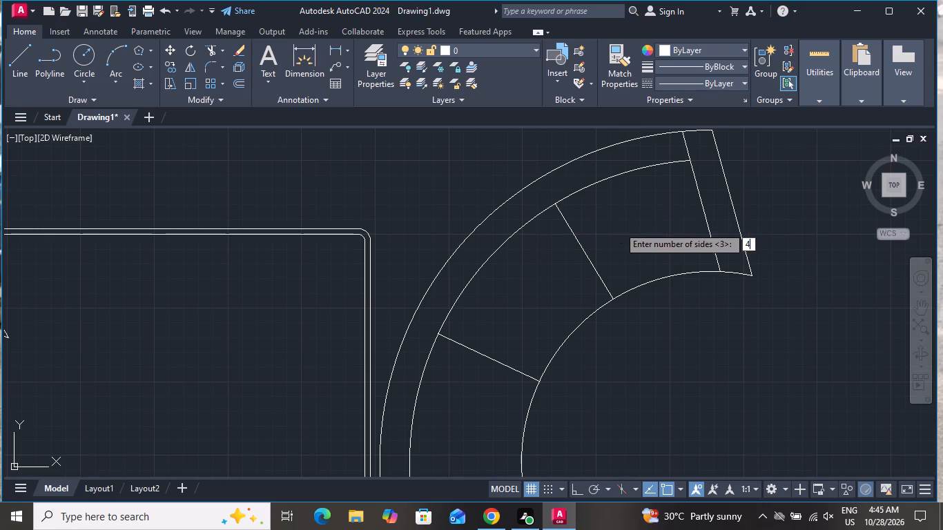
left_click(620, 225)
left_click(675, 260)
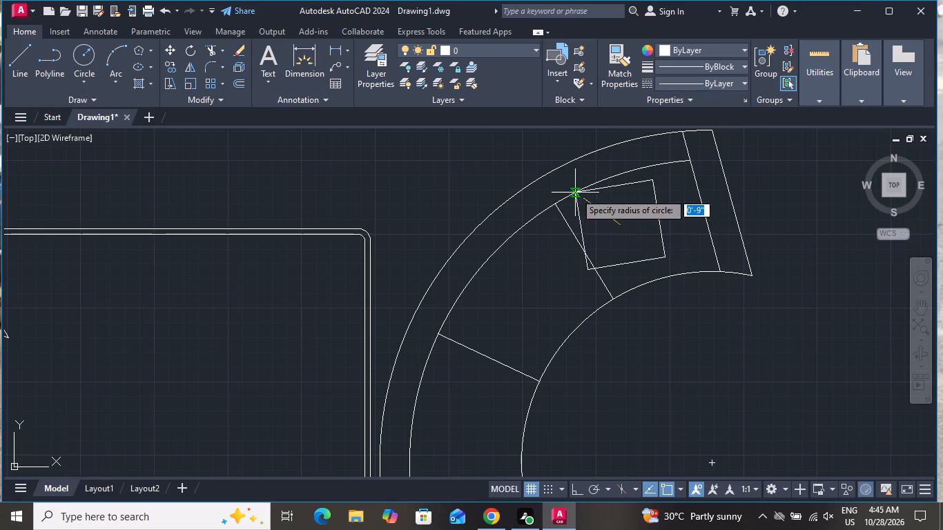
left_click(610, 200)
Copy the square cushion once beside the original and twice, overlapping each other, into the curved sofa's lowest seat section.
left_click(632, 202)
left_click(622, 218)
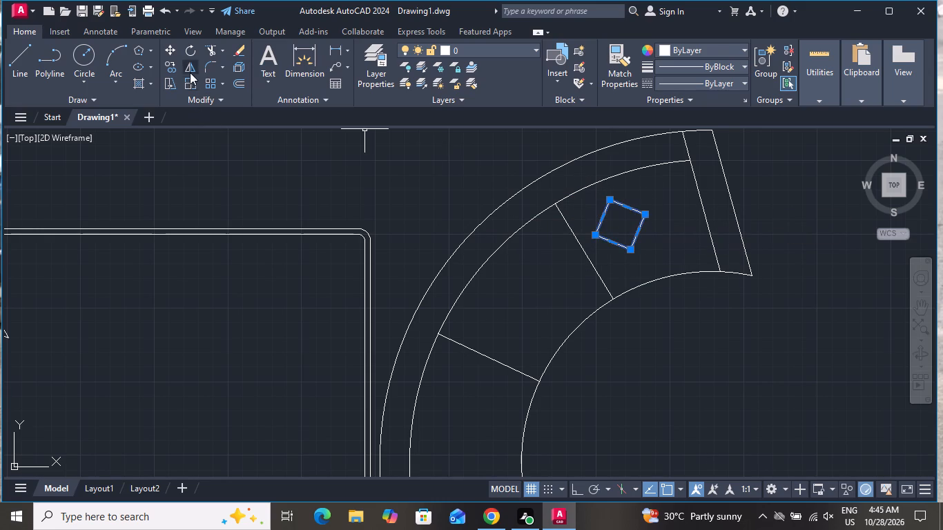
left_click(166, 66)
left_click(588, 234)
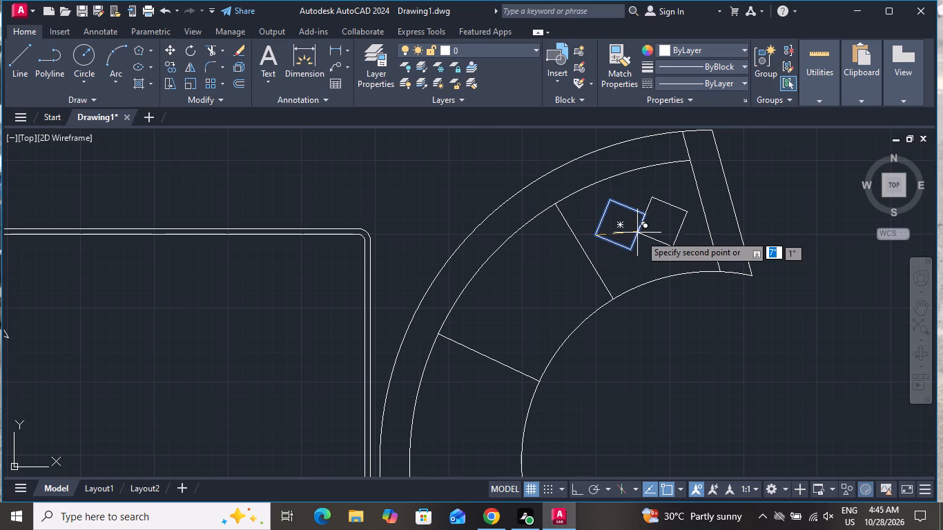
left_click(634, 222)
scroll(545, 276, "down", 1)
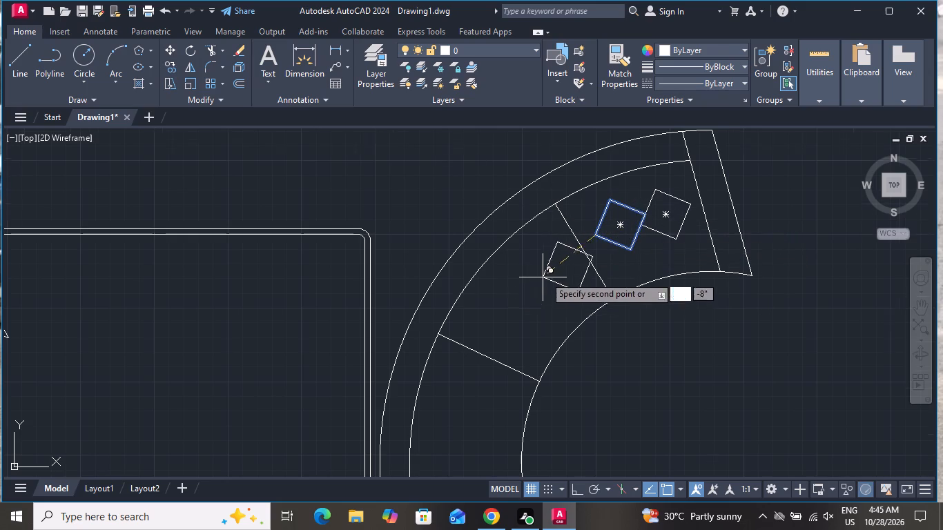
scroll(550, 274, "down", 1)
scroll(529, 463, "up", 1)
left_click(567, 440)
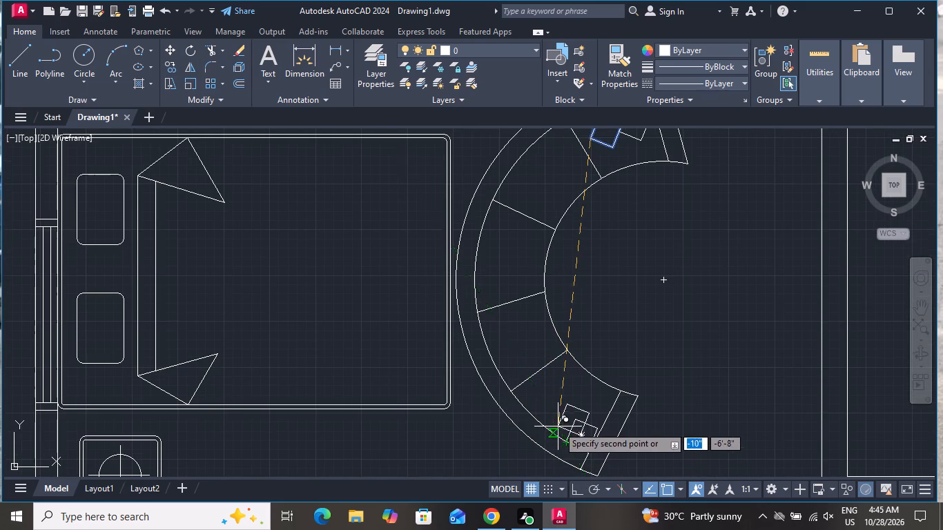
left_click(558, 424)
right_click(471, 389)
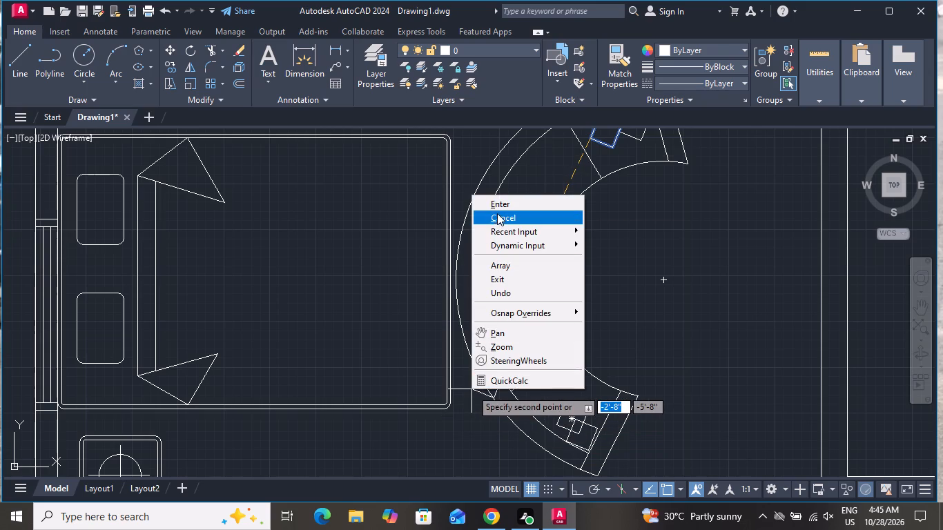
left_click(497, 213)
Draw a circle of about 8" radius as a round table inside the open side of the curved sofa.
scroll(643, 332, "down", 3)
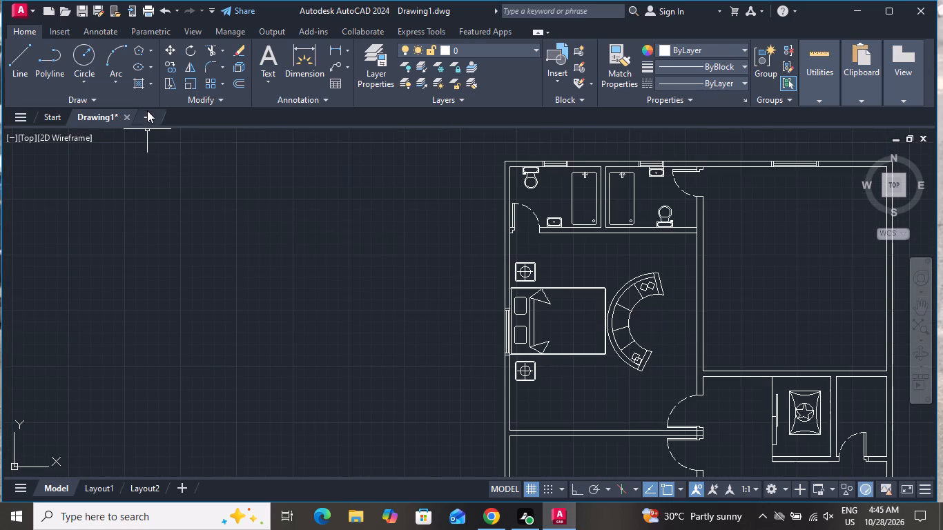
left_click(91, 57)
scroll(621, 344, "up", 3)
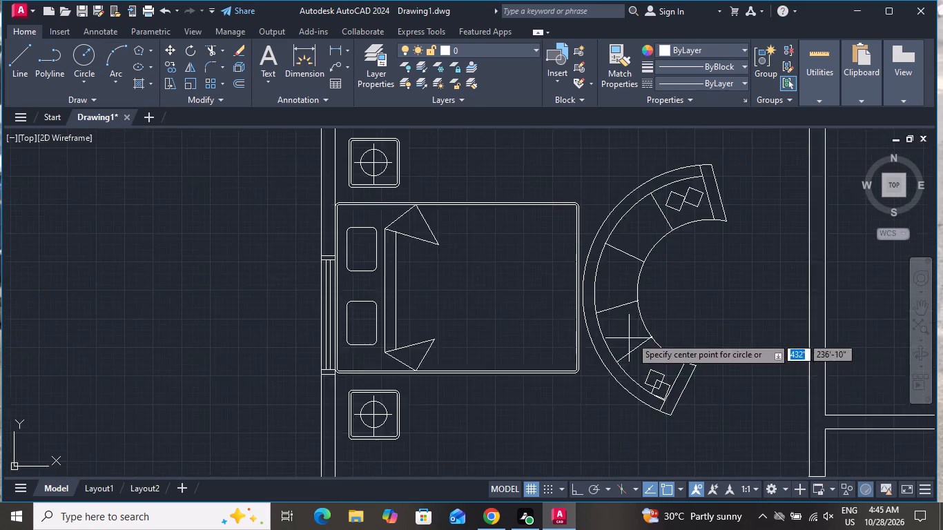
left_click(752, 277)
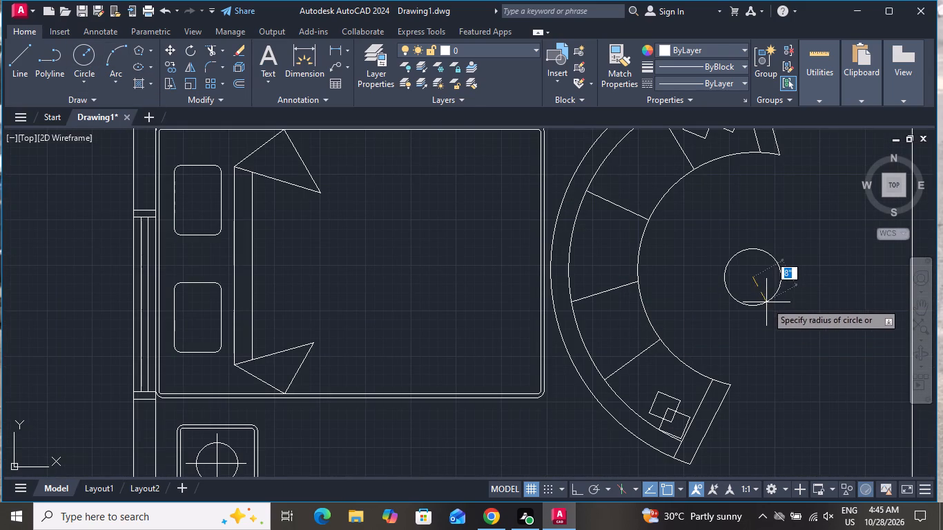
left_click(766, 302)
Scale the curved sofa, its cushions and the round table down together to roughly half size, using the circle's edge nearest the sofa as base point.
scroll(695, 308, "down", 2)
left_click(727, 210)
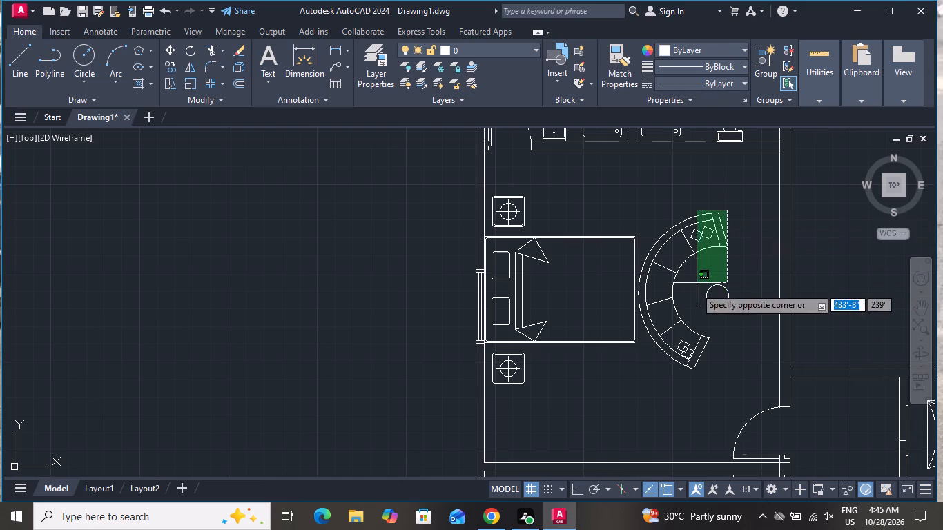
left_click(650, 376)
scroll(683, 330, "up", 3)
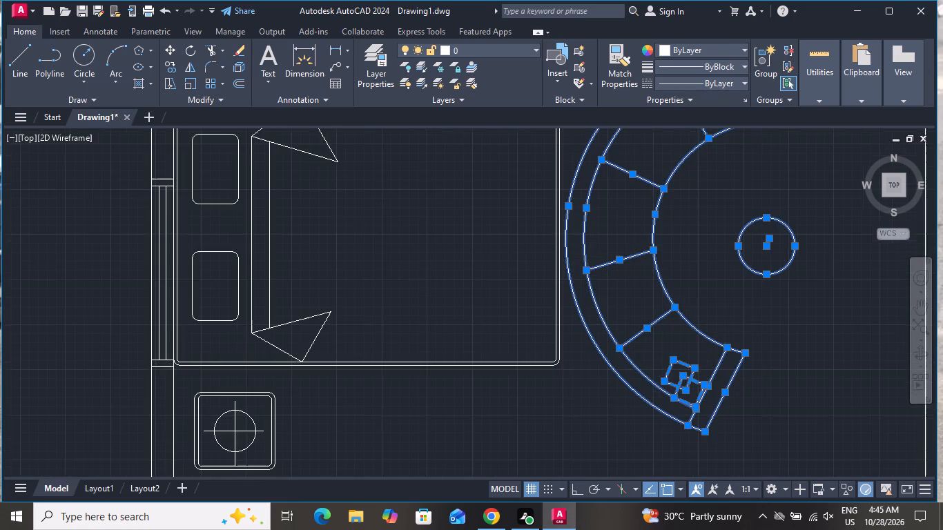
scroll(691, 342, "down", 2)
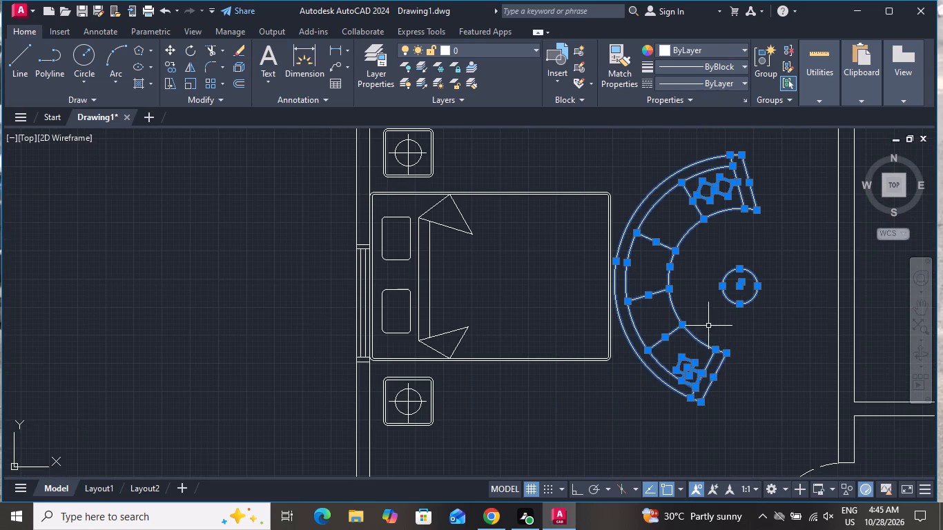
left_click(180, 88)
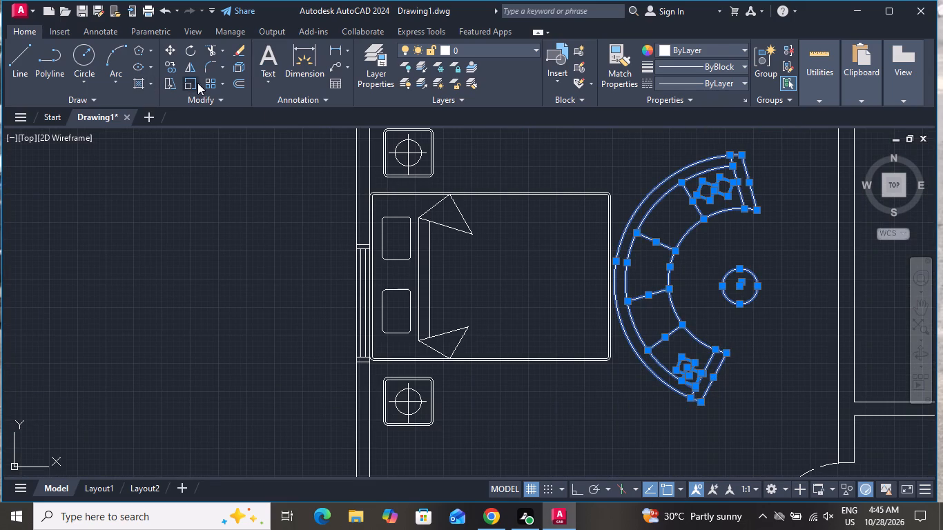
left_click(191, 81)
left_click(717, 291)
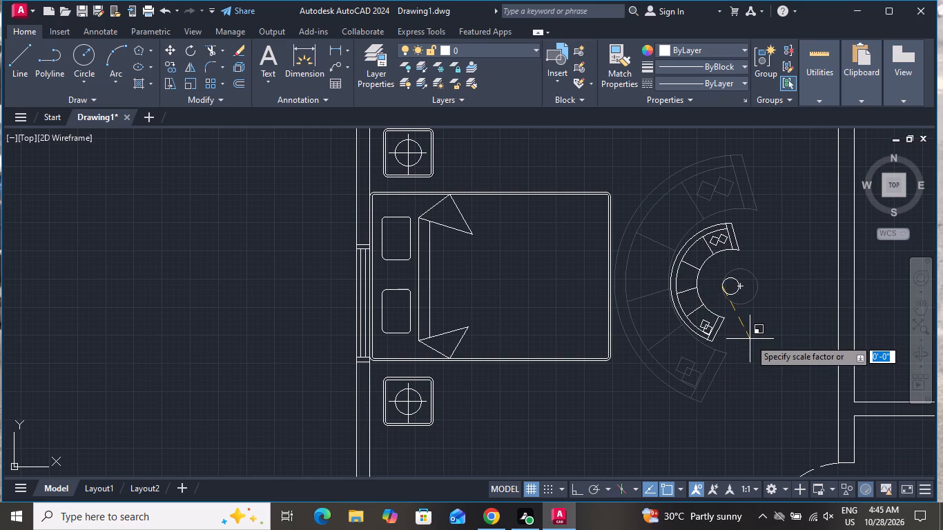
left_click(750, 339)
Rotate the curved sofa, cushions and round table together slightly counterclockwise about a point just above the sofa's upper end.
scroll(743, 288, "up", 1)
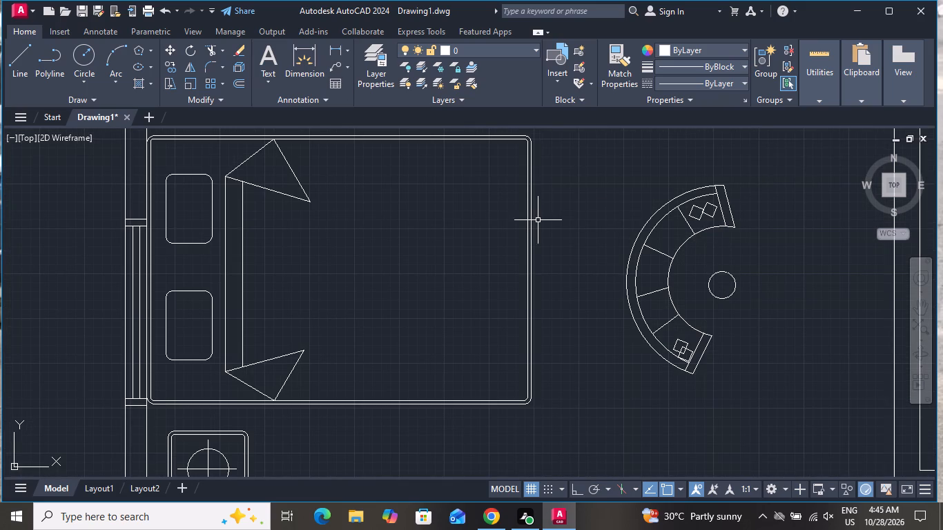
scroll(538, 220, "down", 1)
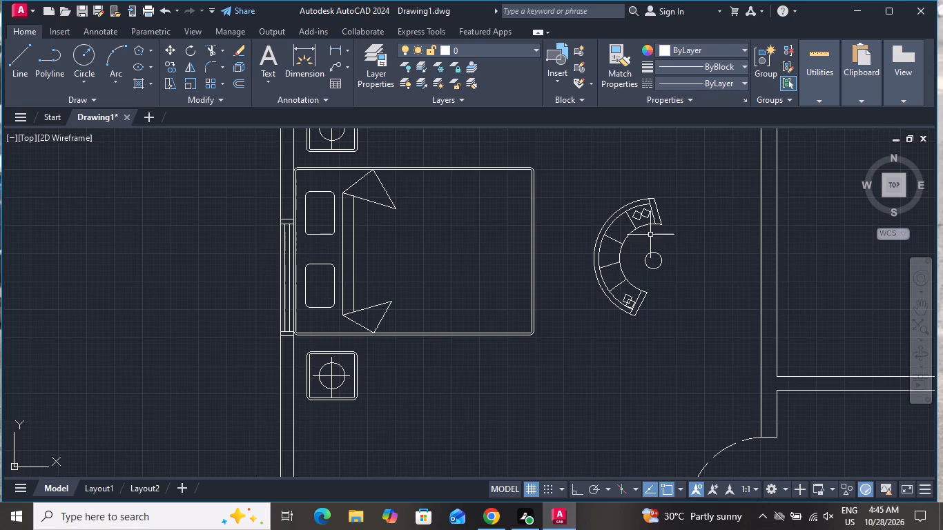
left_click(672, 199)
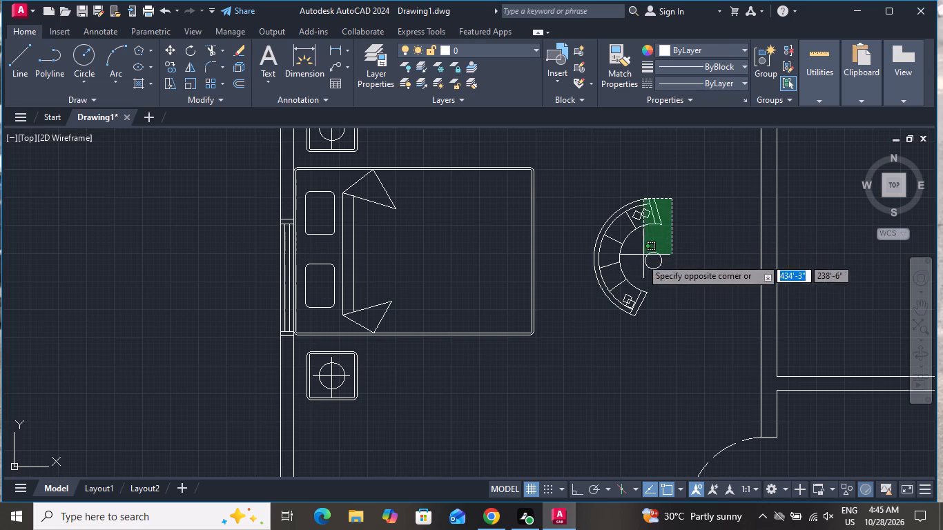
left_click(592, 334)
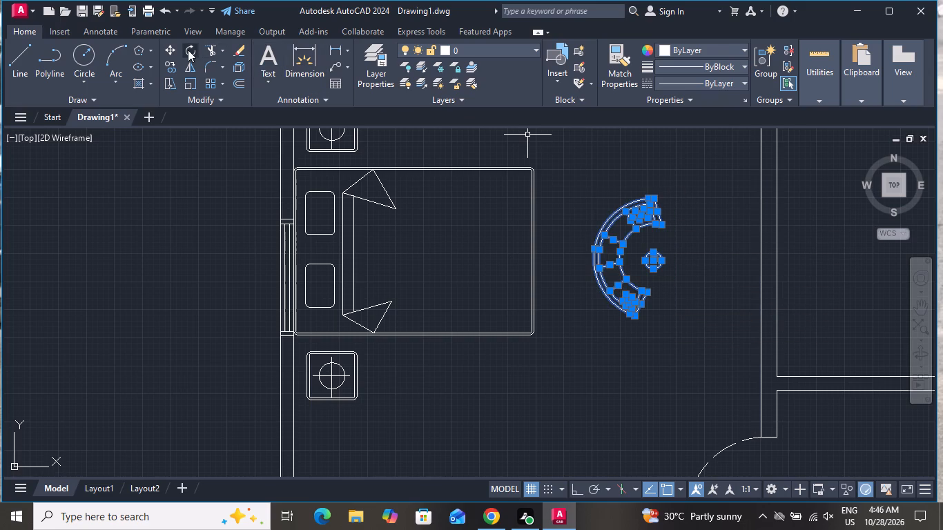
left_click(188, 49)
left_click(656, 186)
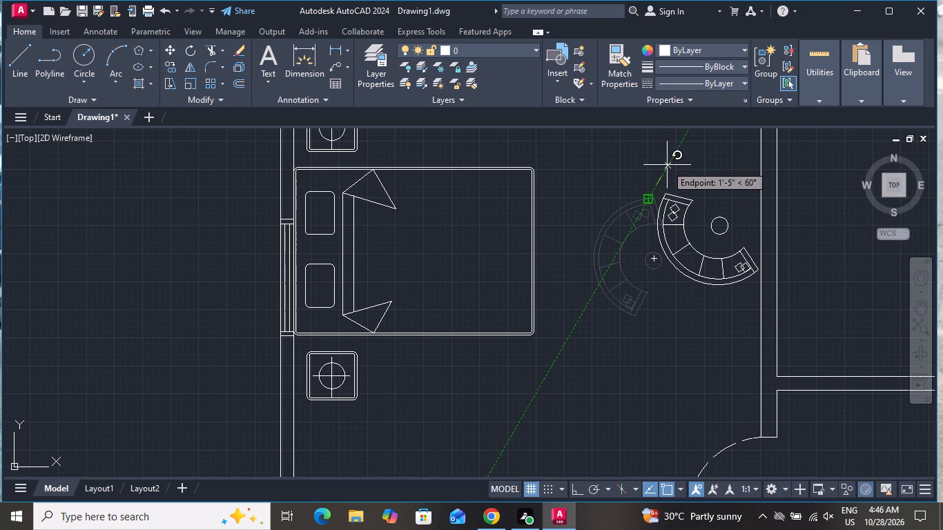
left_click(679, 175)
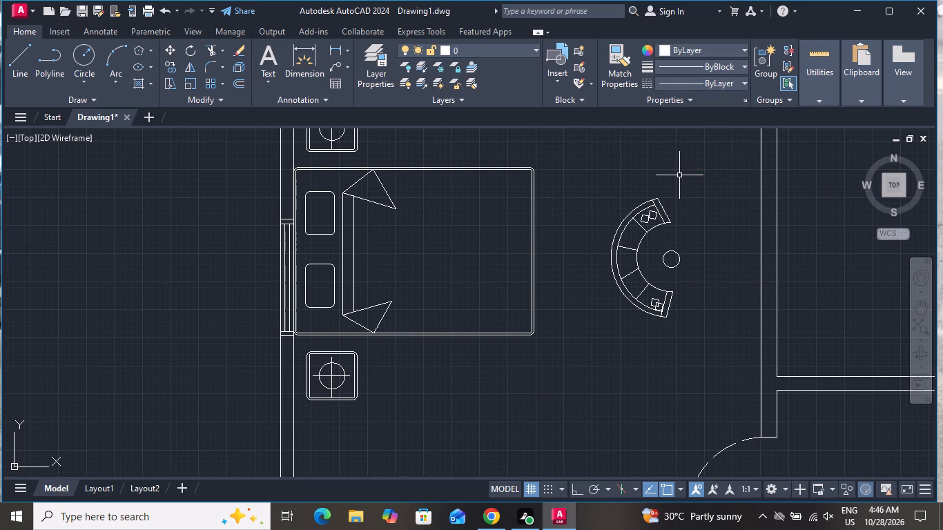
Draw a round-cornered rectangle about 5'-2" by 2'-4" against the bedroom's bottom wall, below the lower bedside table.
scroll(714, 289, "down", 1)
scroll(714, 292, "up", 1)
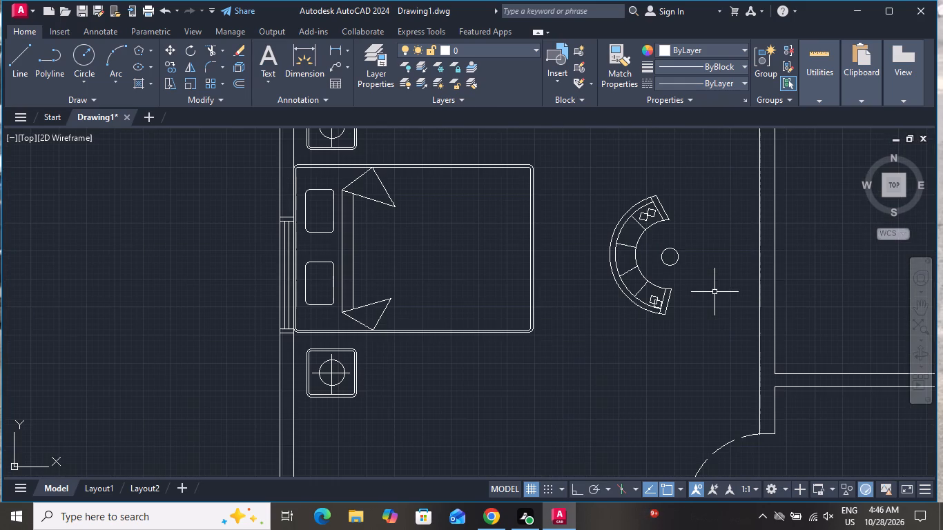
scroll(702, 284, "down", 2)
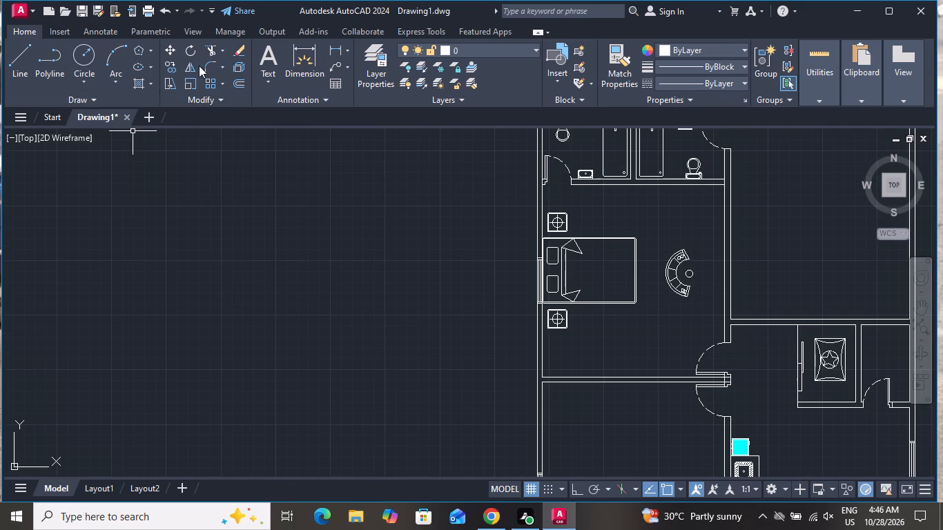
left_click(152, 52)
left_click(141, 61)
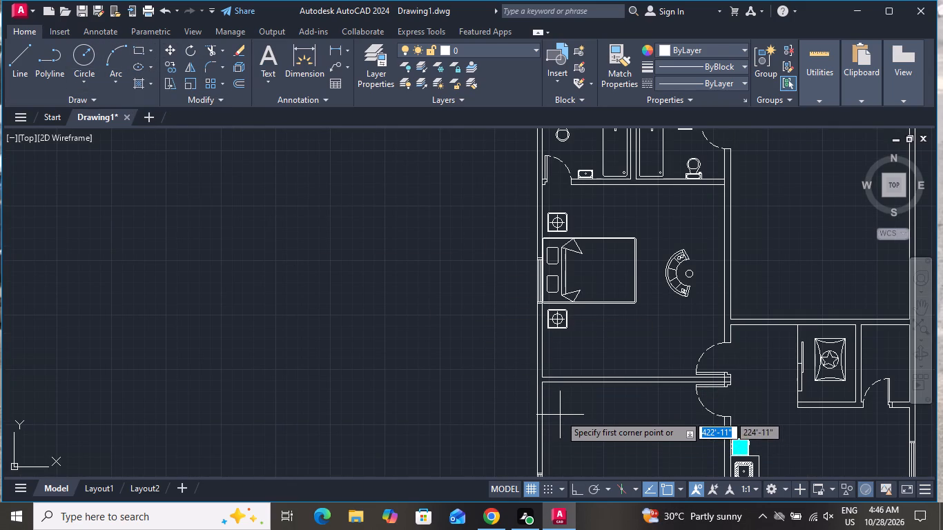
scroll(572, 397, "up", 2)
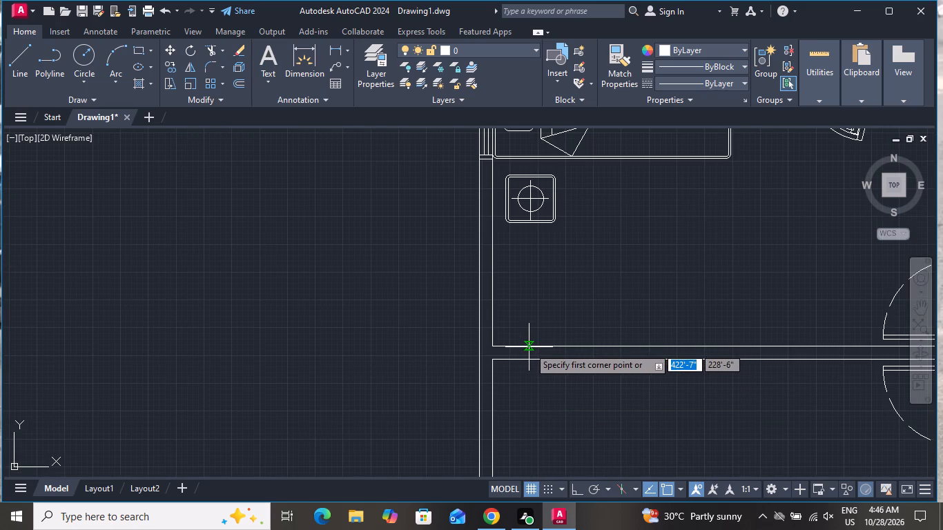
left_click(529, 347)
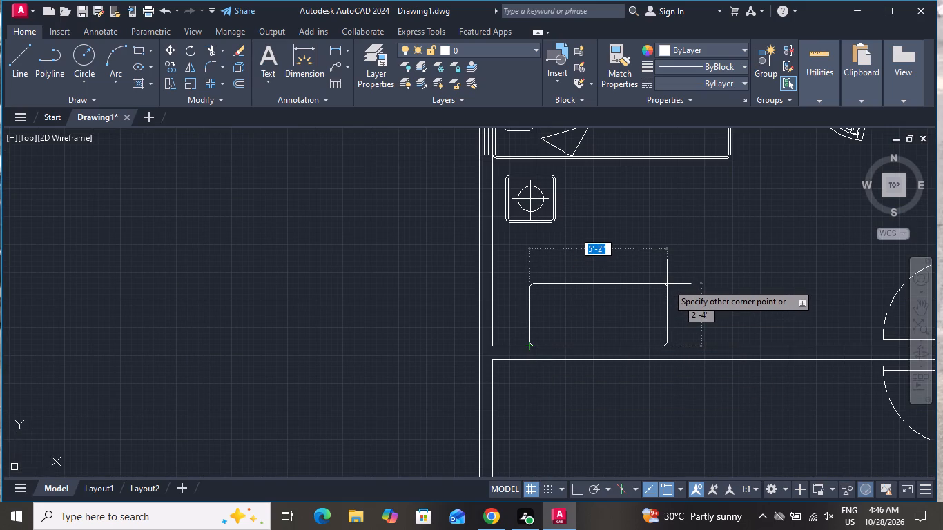
left_click(667, 284)
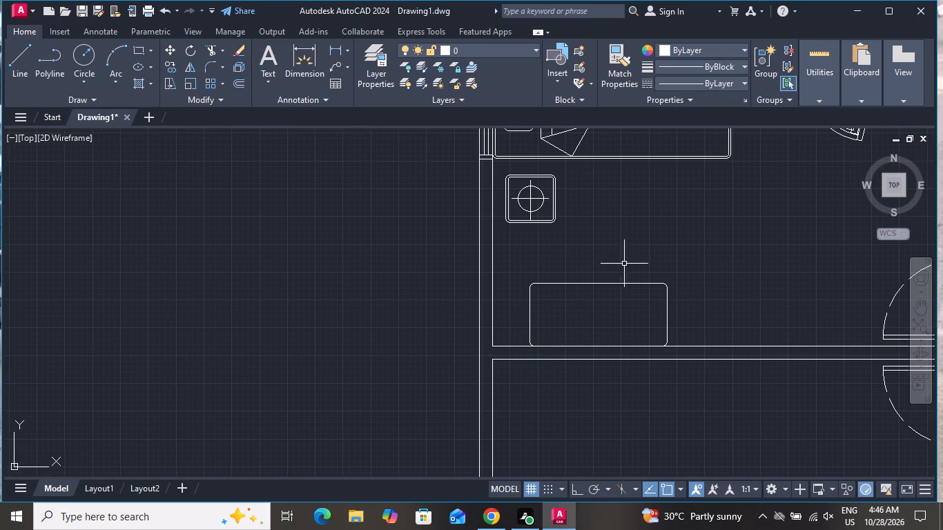
Hatch the round-cornered rectangle on the bedroom's bottom wall with the ANSI32 pattern, ByLayer colour and a scale of 38.
left_click(135, 80)
left_click(295, 66)
left_click(576, 328)
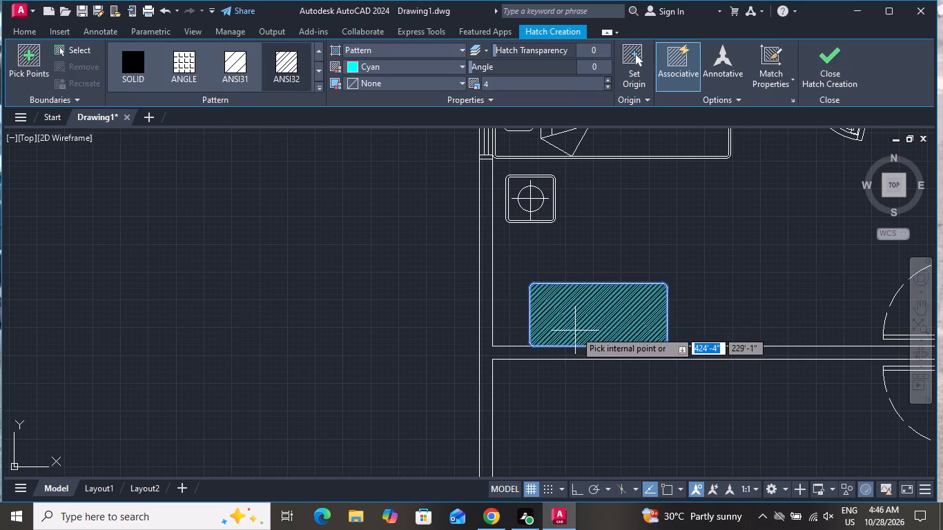
left_click(416, 70)
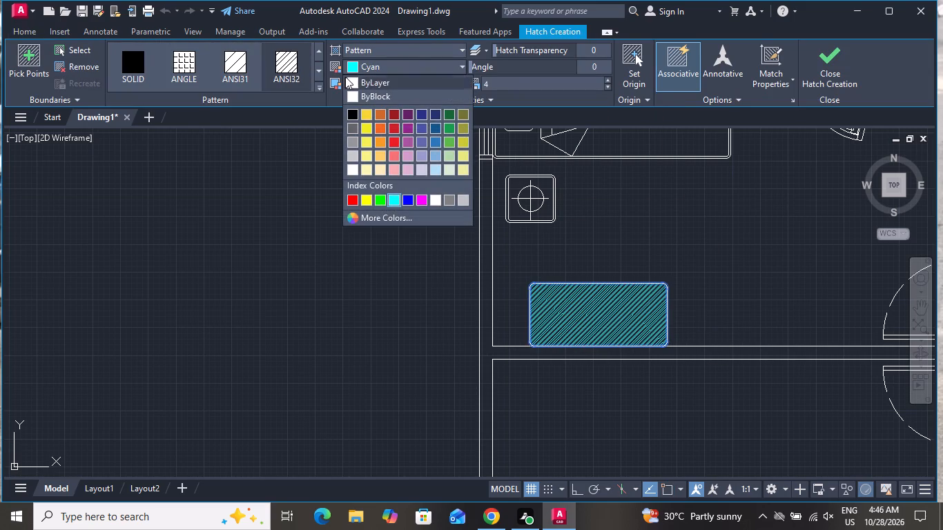
left_click(344, 76)
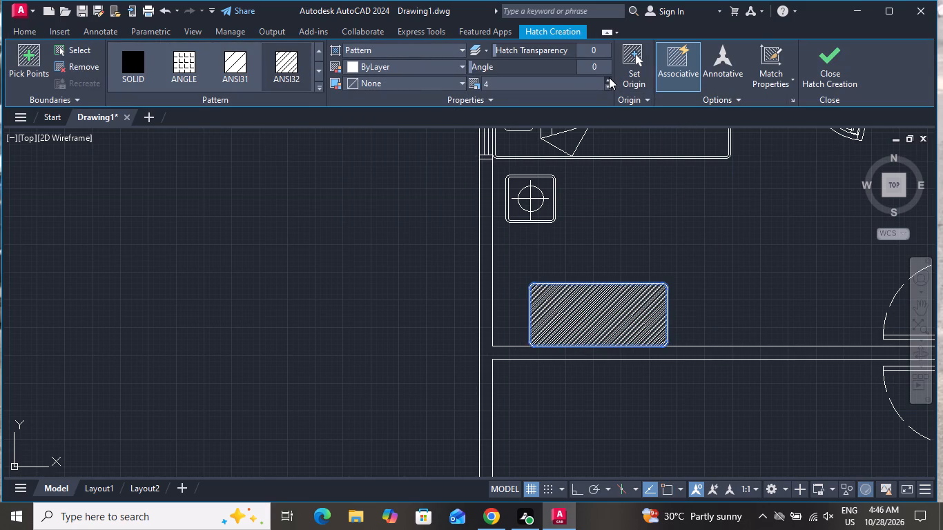
left_click(609, 77)
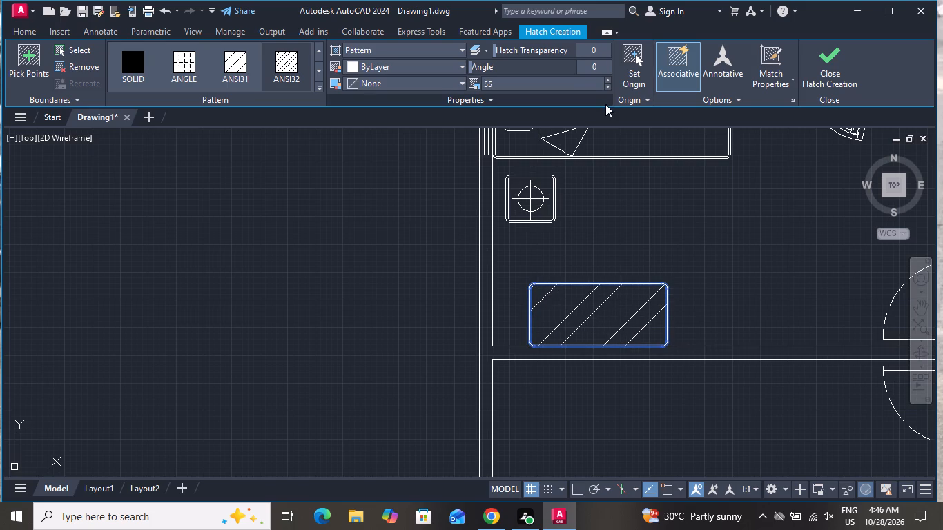
left_click(610, 88)
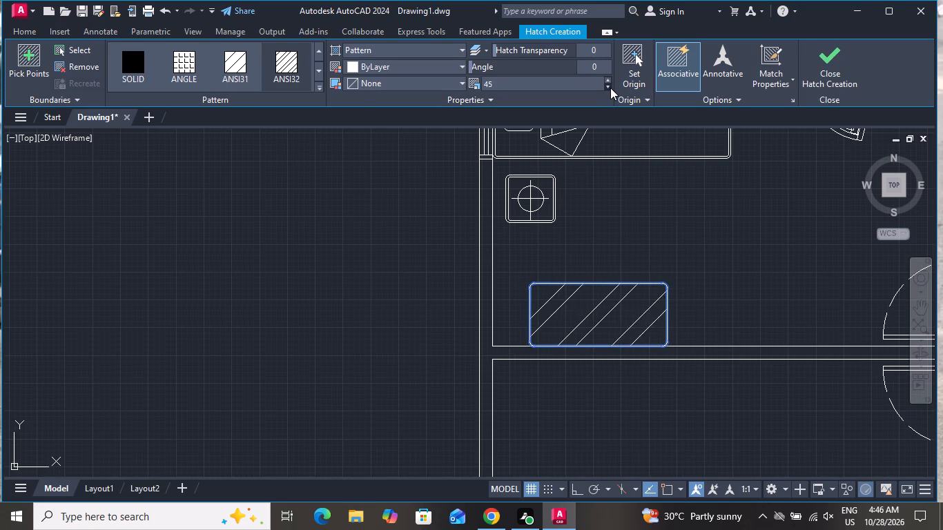
double_click(610, 88)
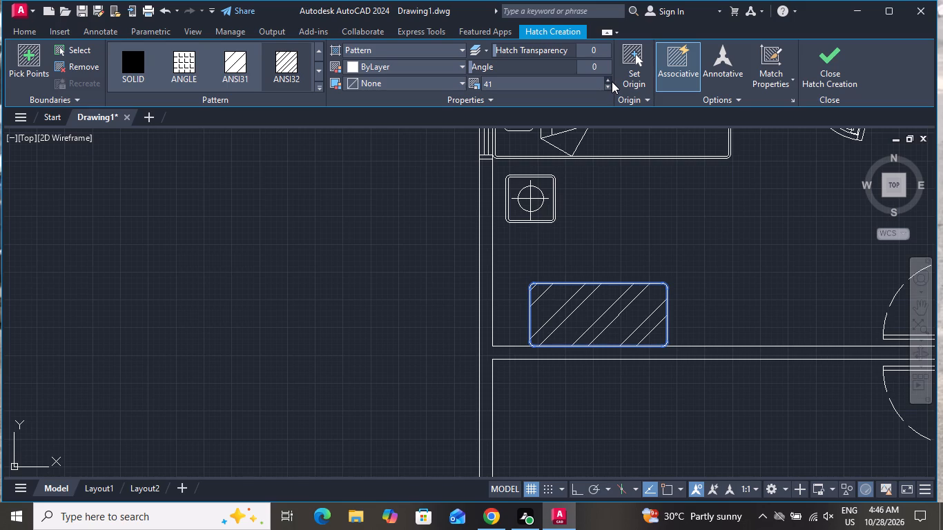
left_click(607, 84)
double_click(607, 84)
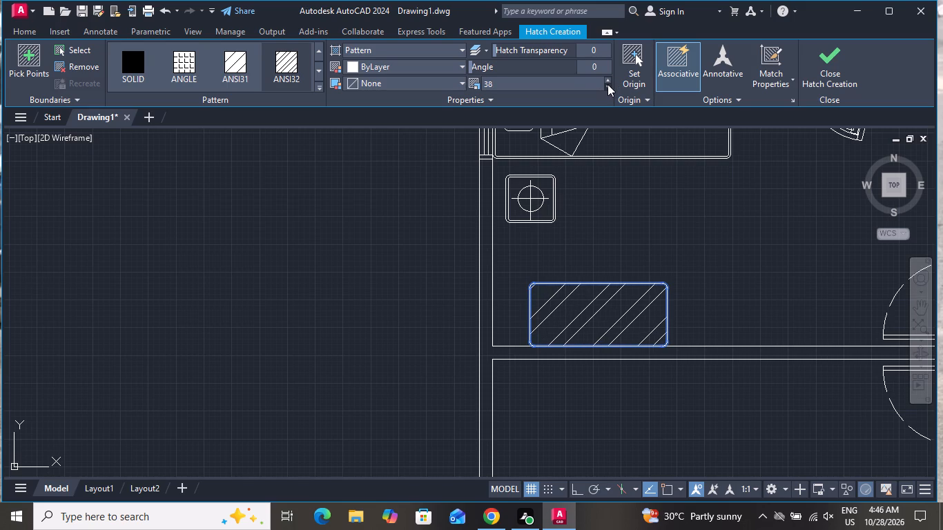
right_click(609, 393)
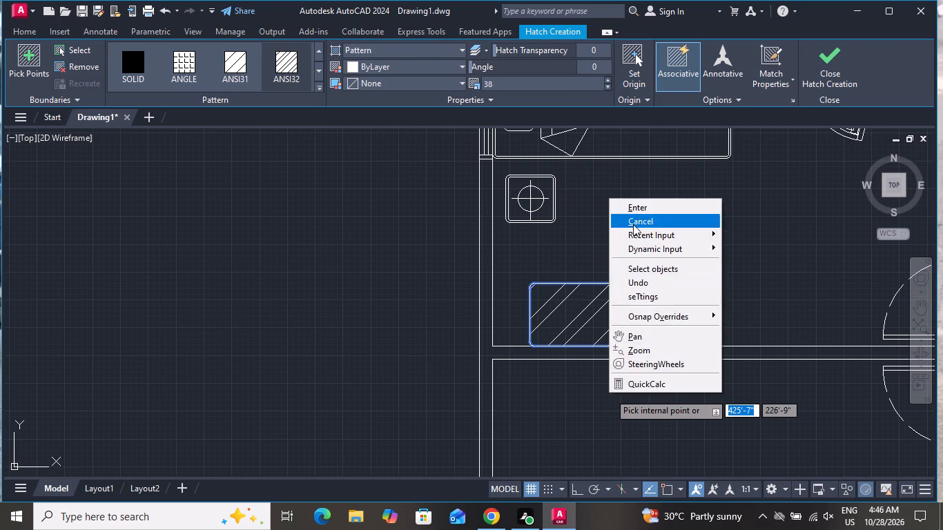
left_click(633, 224)
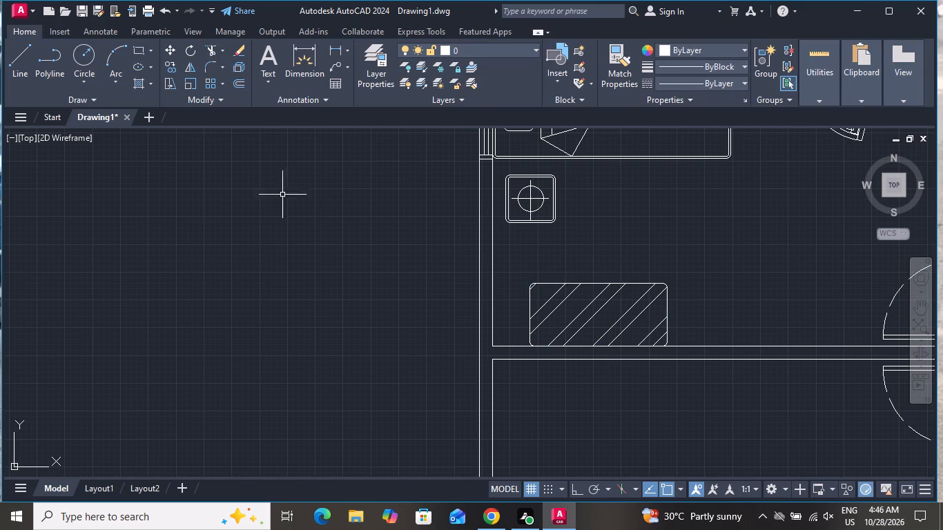
Draw a thin horizontal rectangle near the hatched rectangle's top edge and a small upright round-cornered rectangle near its lower-right corner.
left_click(133, 51)
left_click(573, 300)
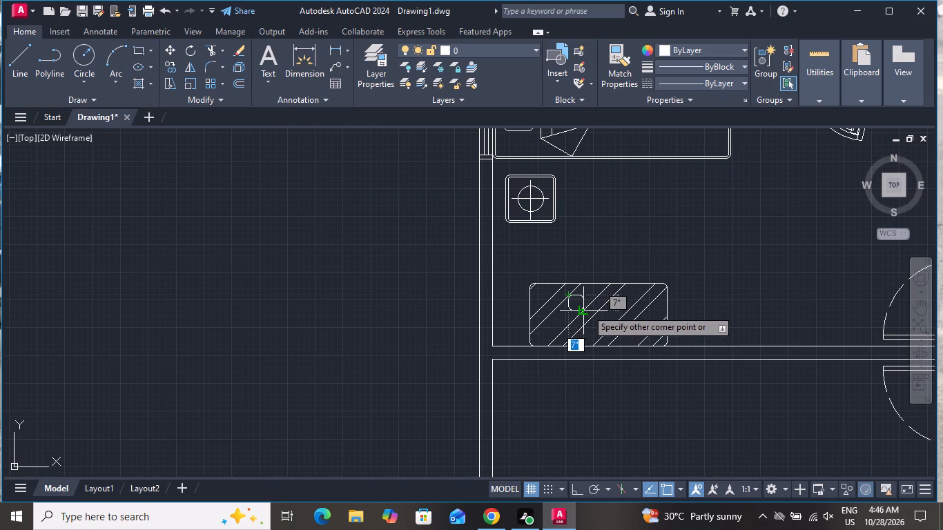
left_click(613, 307)
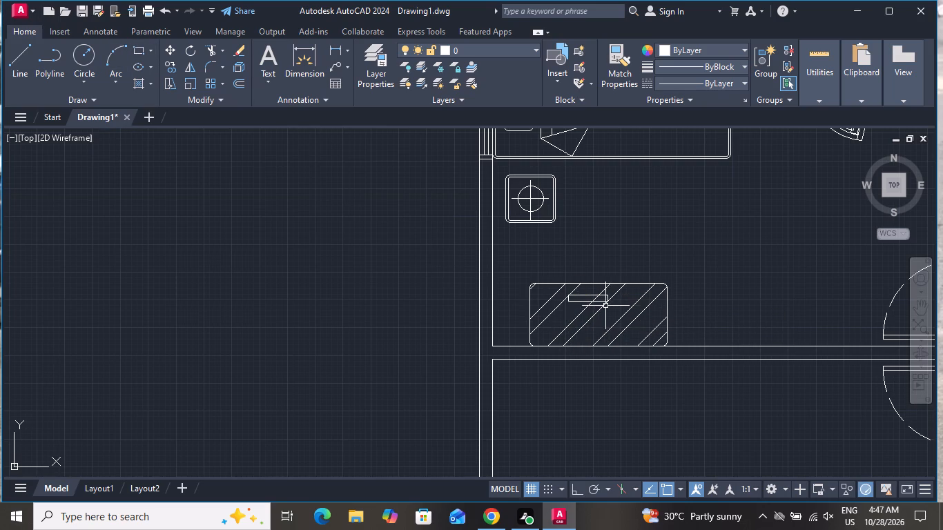
scroll(604, 306, "up", 2)
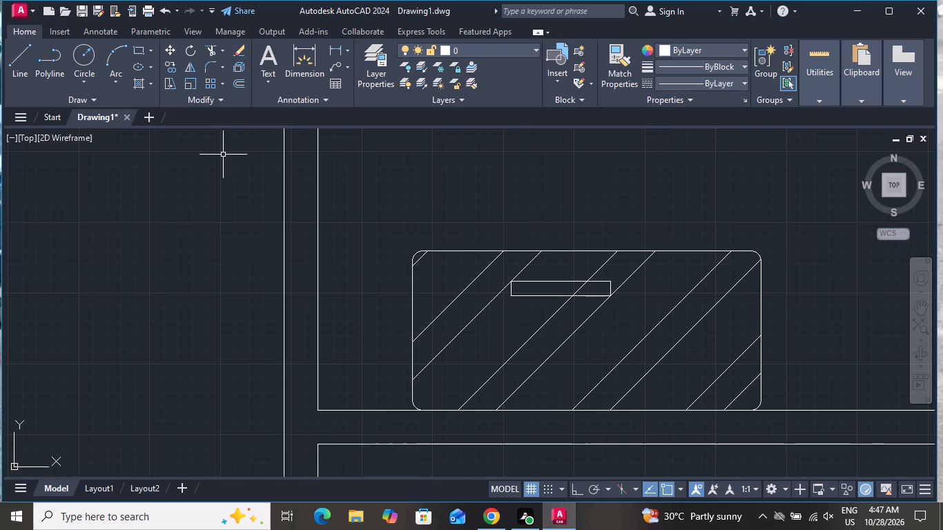
left_click(134, 49)
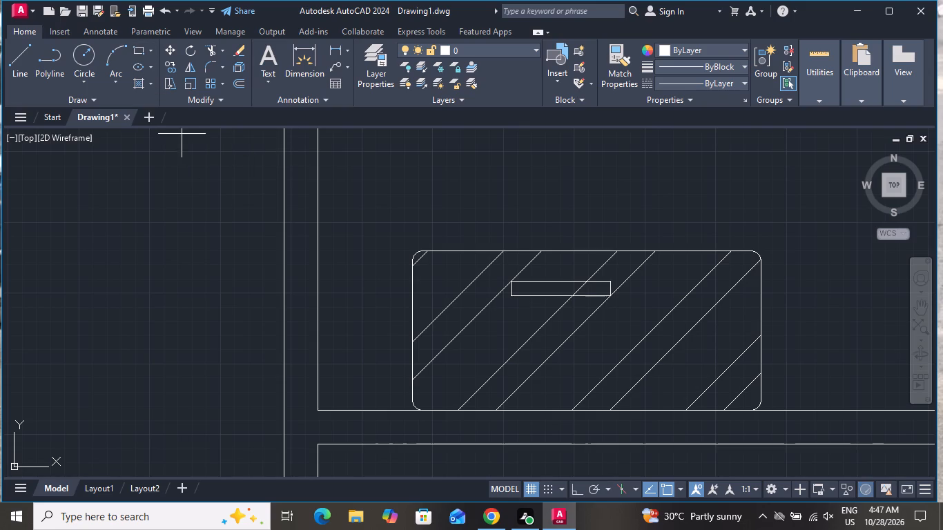
left_click(652, 315)
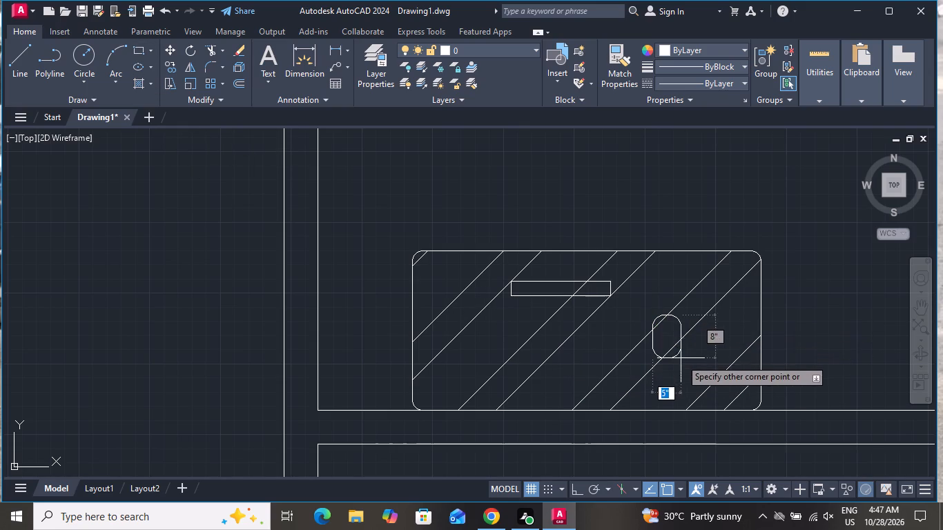
left_click(691, 378)
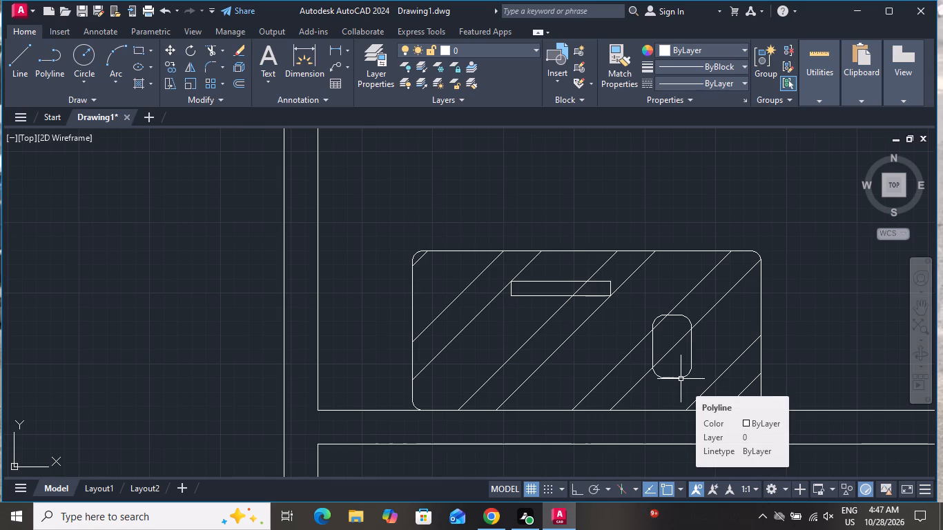
Fill the thin rectangle and the small round-cornered rectangle with a solid black (0,0,0) hatch.
scroll(556, 319, "down", 2)
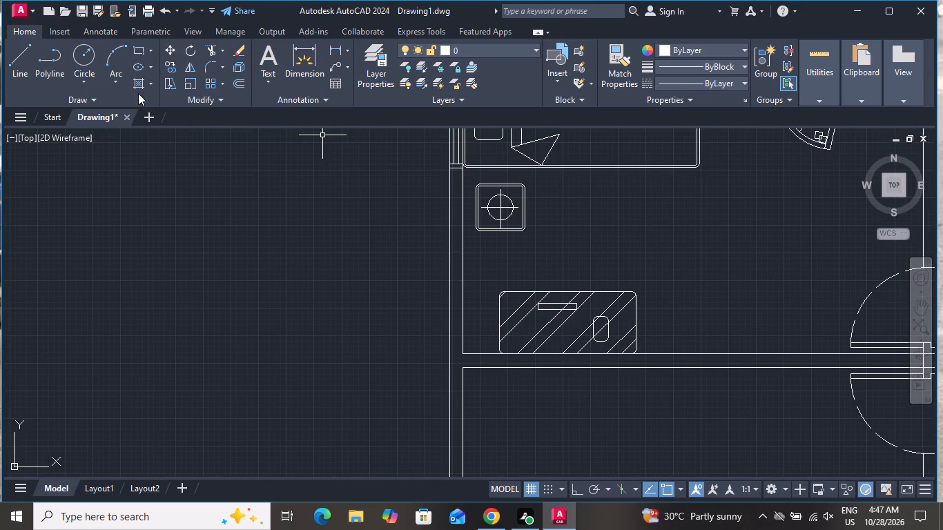
left_click(138, 92)
left_click(136, 84)
left_click(117, 58)
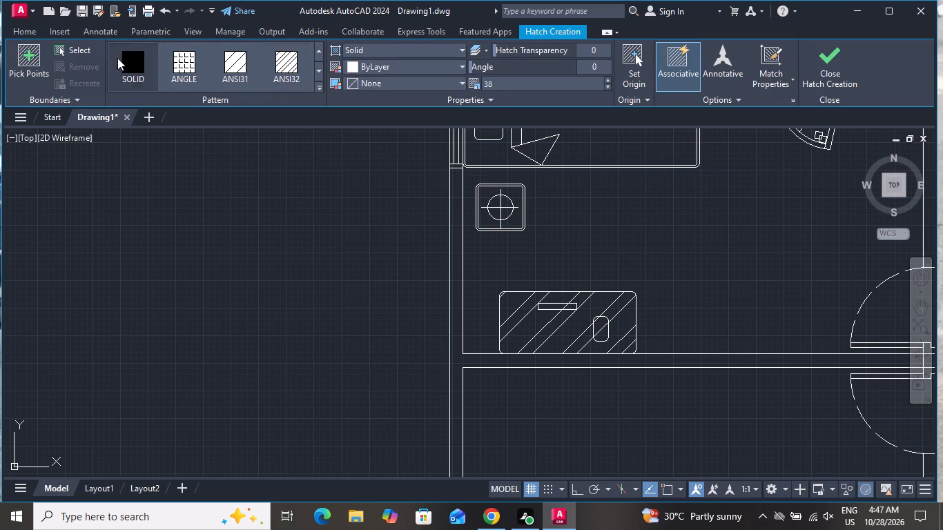
scroll(558, 316, "up", 2)
left_click(552, 295)
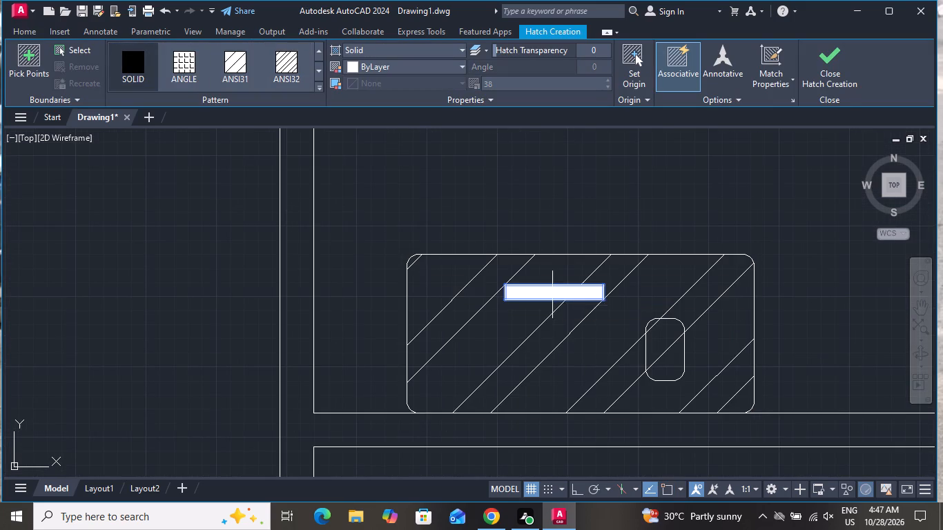
left_click(674, 366)
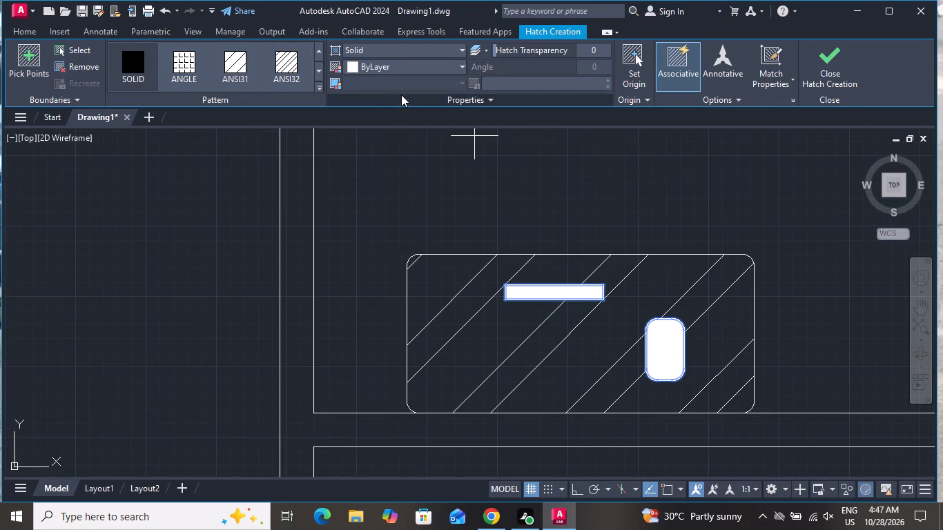
left_click(374, 66)
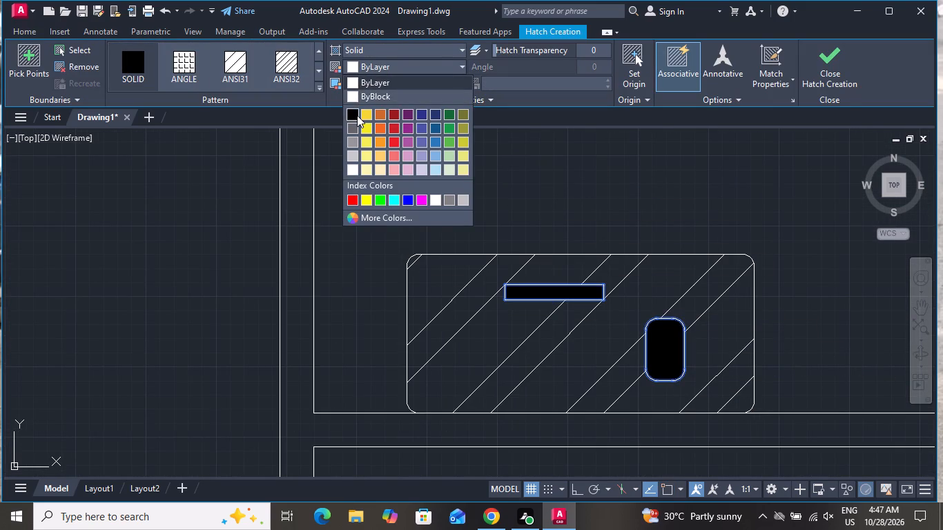
left_click(357, 115)
right_click(367, 326)
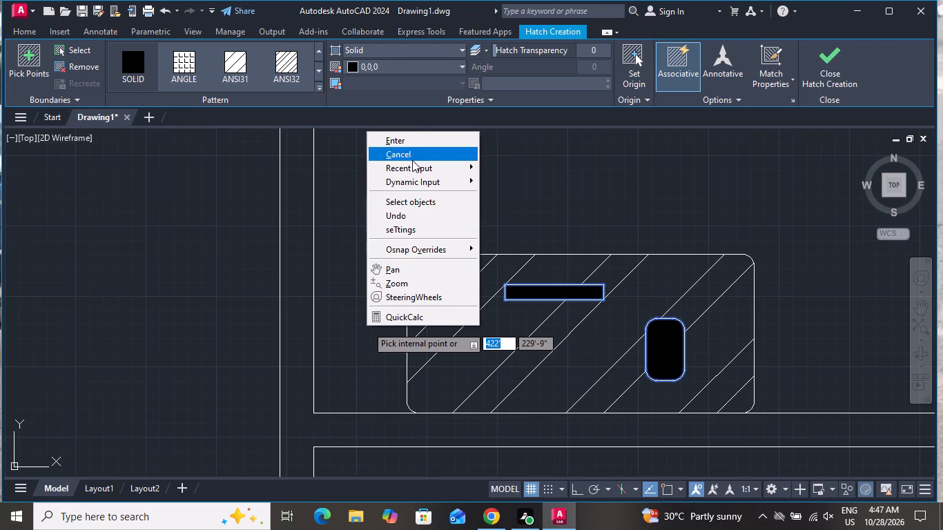
left_click(412, 159)
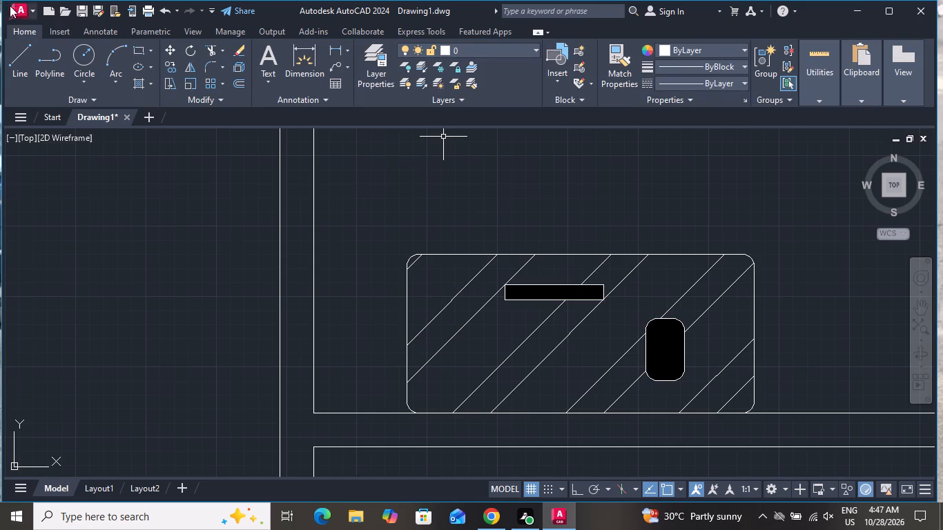
Draw a three-line chair seat rising from the hatched rectangle's top edge, with a 1'-6" top side and a 1'-2" right side.
left_click(28, 59)
scroll(450, 230, "up", 2)
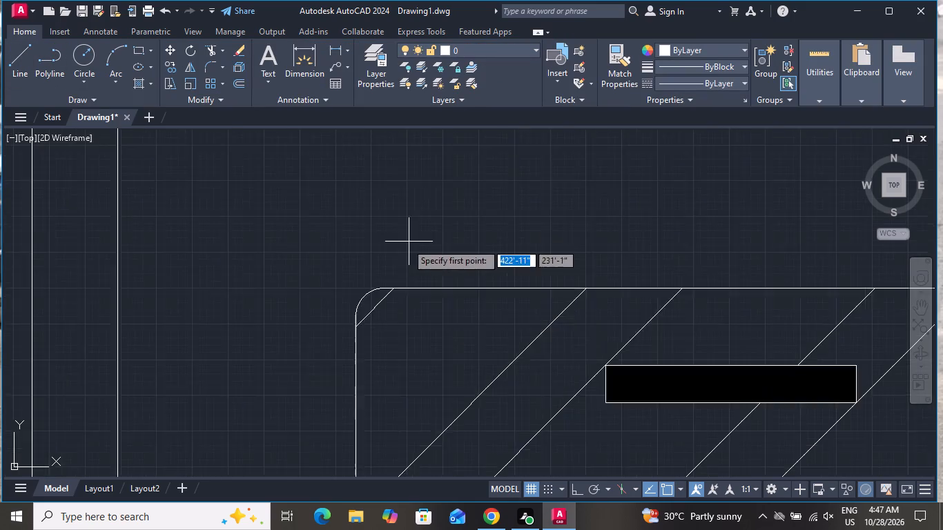
scroll(404, 245, "up", 1)
scroll(357, 266, "down", 4)
scroll(432, 268, "up", 1)
left_click(439, 281)
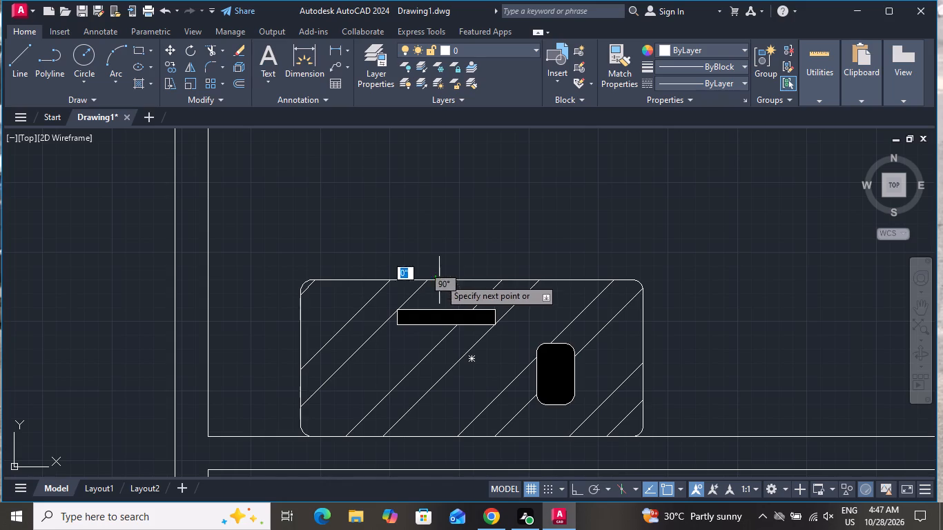
left_click(445, 197)
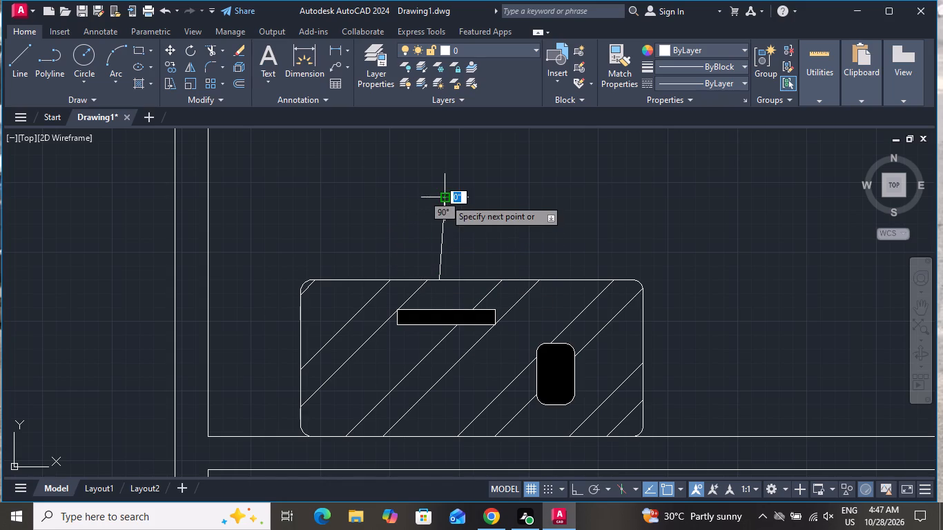
left_click(543, 203)
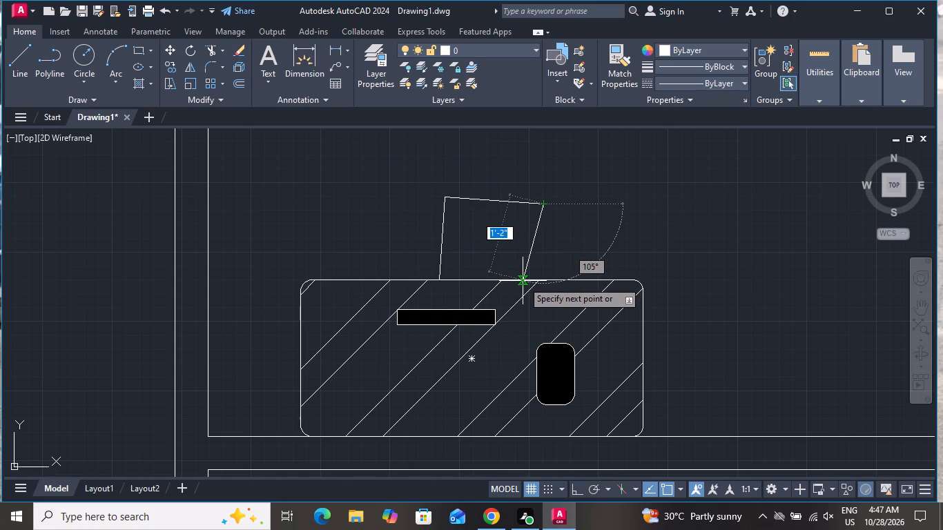
left_click(523, 281)
right_click(523, 281)
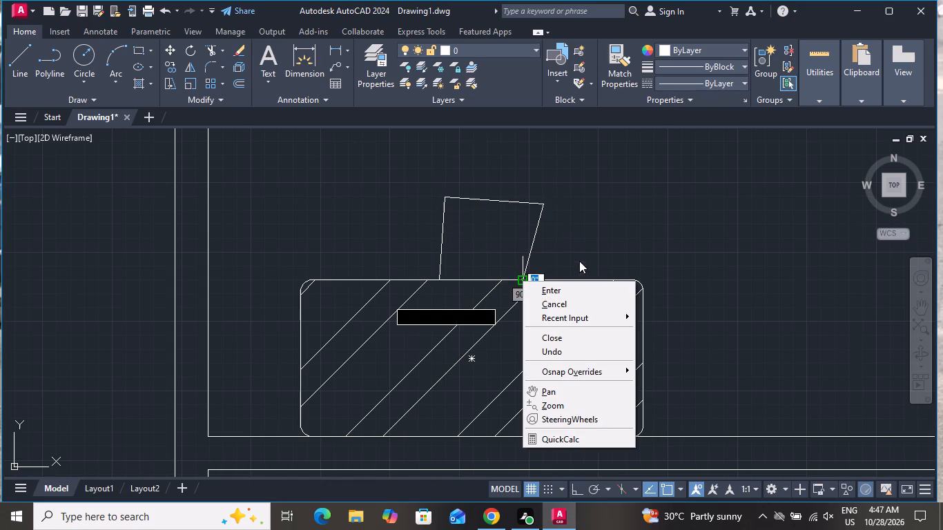
left_click(574, 300)
Draw a three-point arc from the seat's upper-left corner through its upper-right corner, ending at the black bar's right end.
left_click(124, 55)
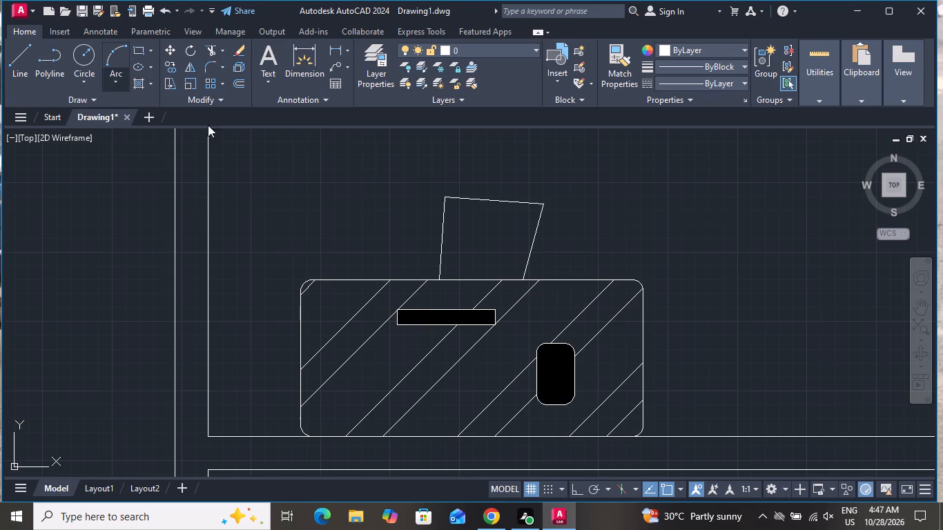
left_click(440, 199)
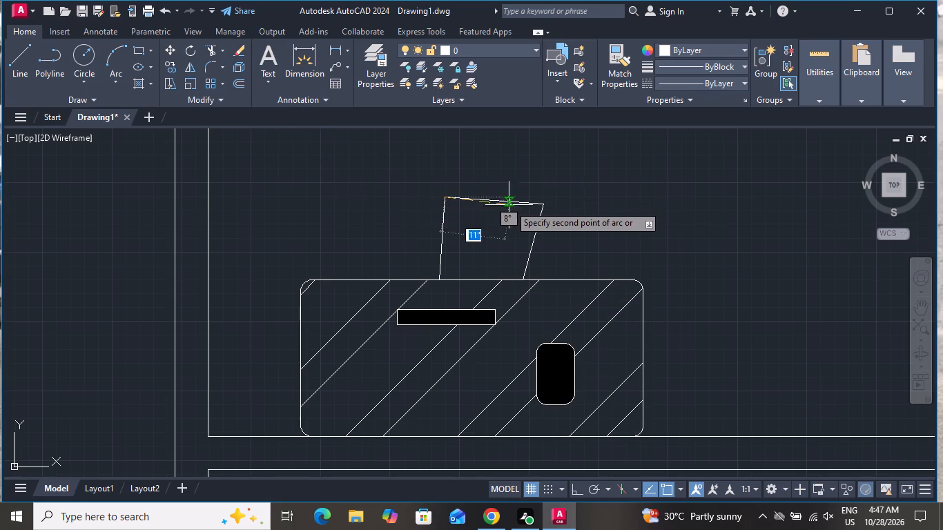
left_click(541, 204)
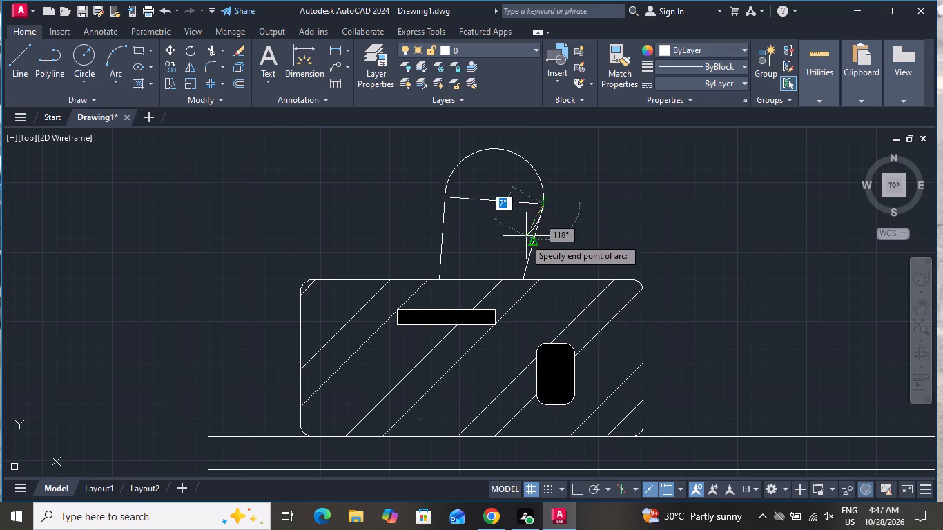
left_click(500, 317)
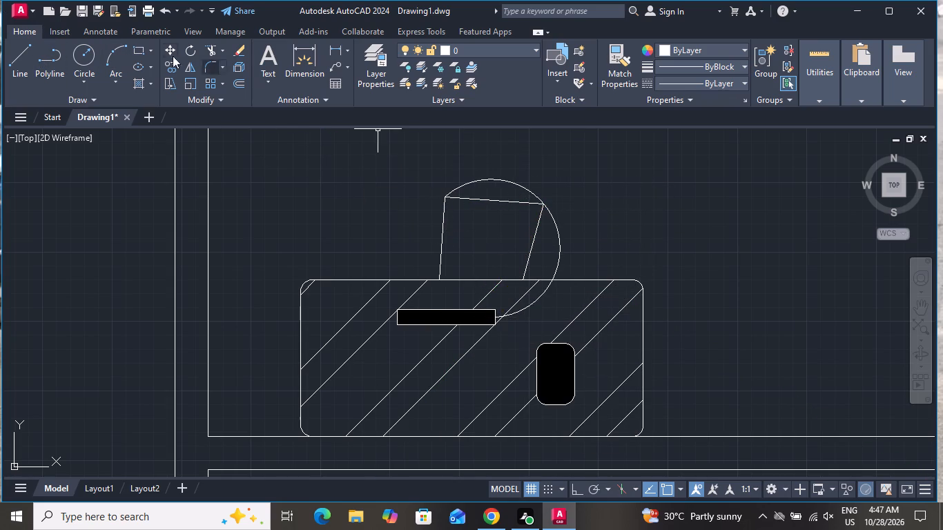
Trim the arc beyond the seat's upper-right corner, leaving only the curved backrest above the seat.
left_click(214, 53)
left_click(563, 231)
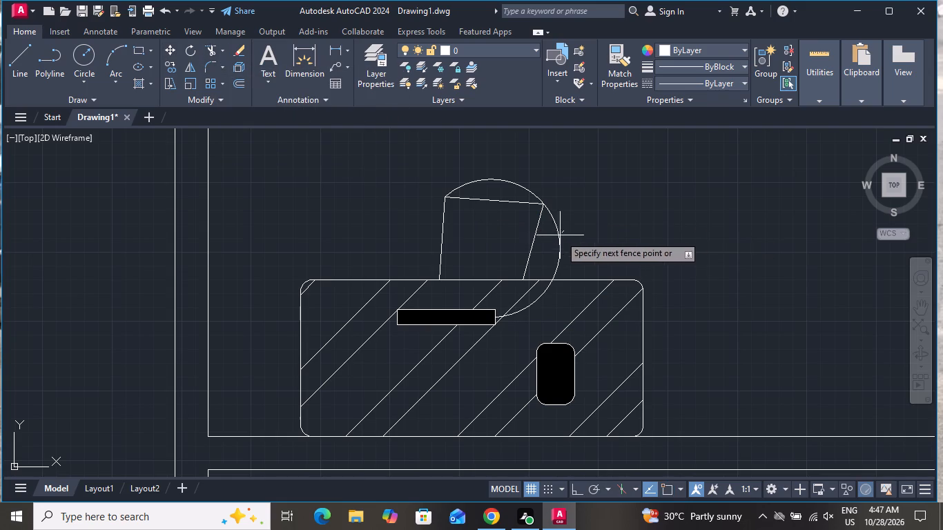
left_click(553, 240)
left_click(539, 295)
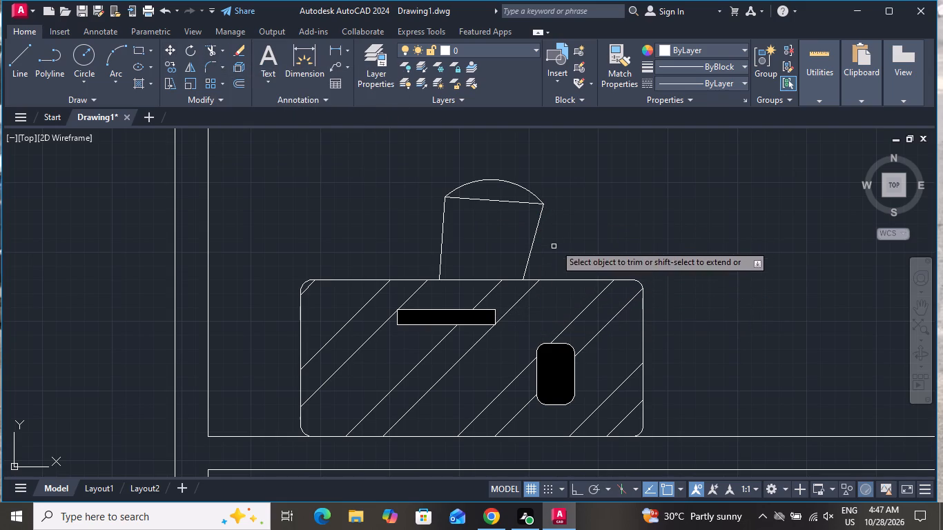
Trim away the straight line beneath the curved backrest so the chair seat and arc form one open outline.
right_click(565, 224)
left_click(602, 188)
left_click(592, 210)
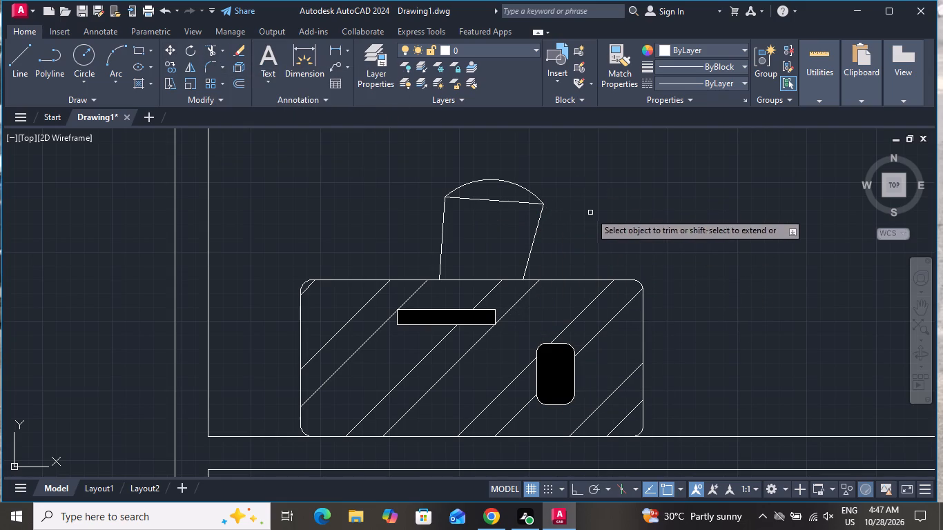
left_click(511, 201)
right_click_drag(577, 197, 575, 203)
left_click(585, 218)
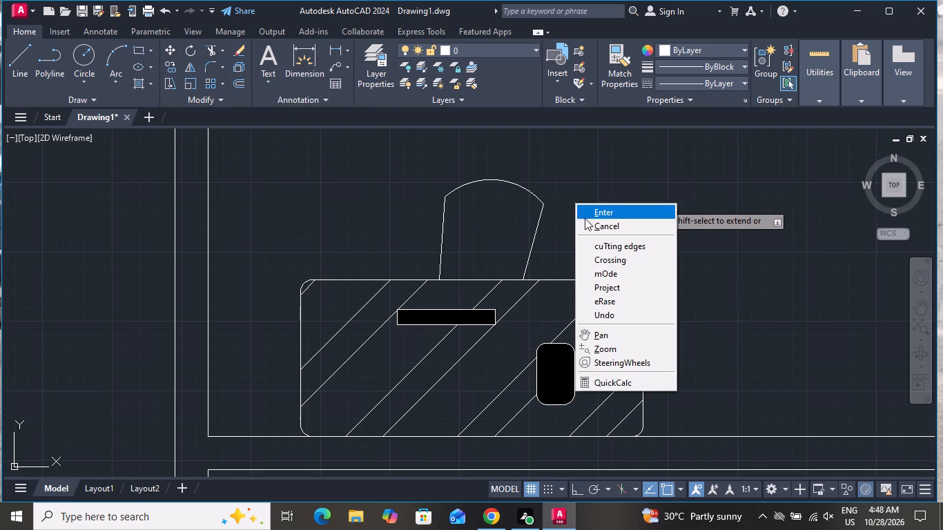
Move the curved sofa and round table closer to the foot of the bed.
scroll(585, 222, "down", 3)
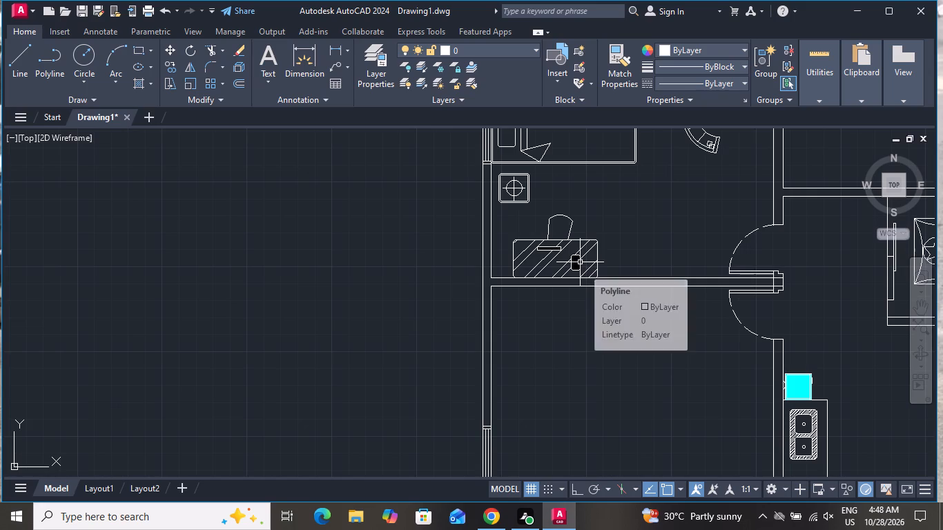
scroll(580, 273, "down", 1)
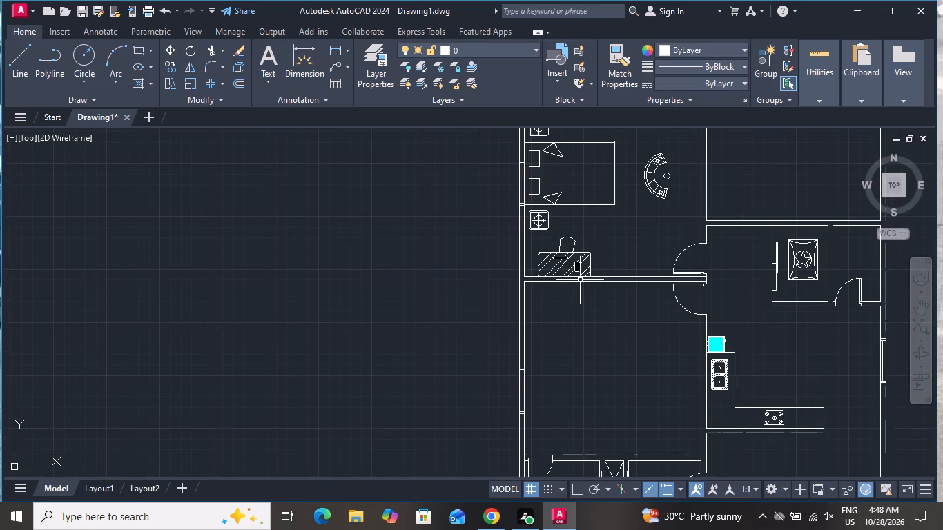
scroll(577, 293, "down", 1)
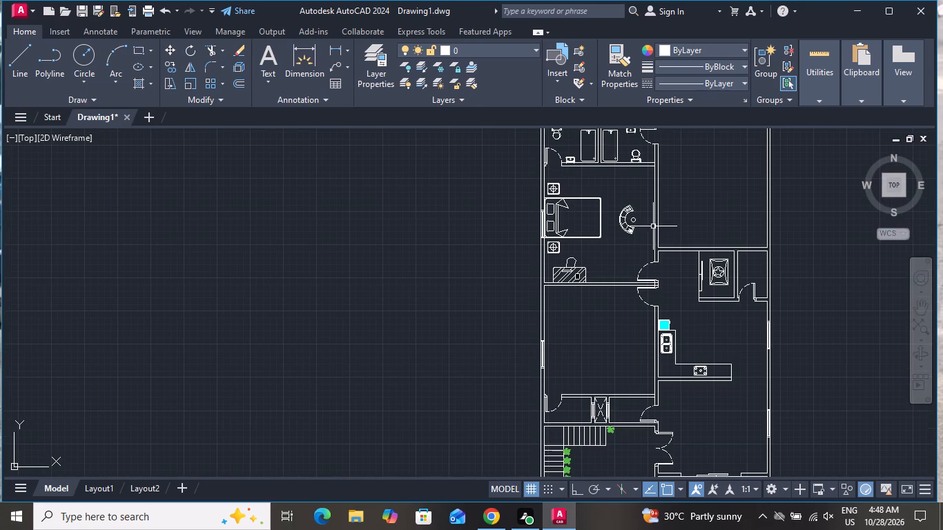
scroll(645, 201, "up", 3)
left_click(632, 201)
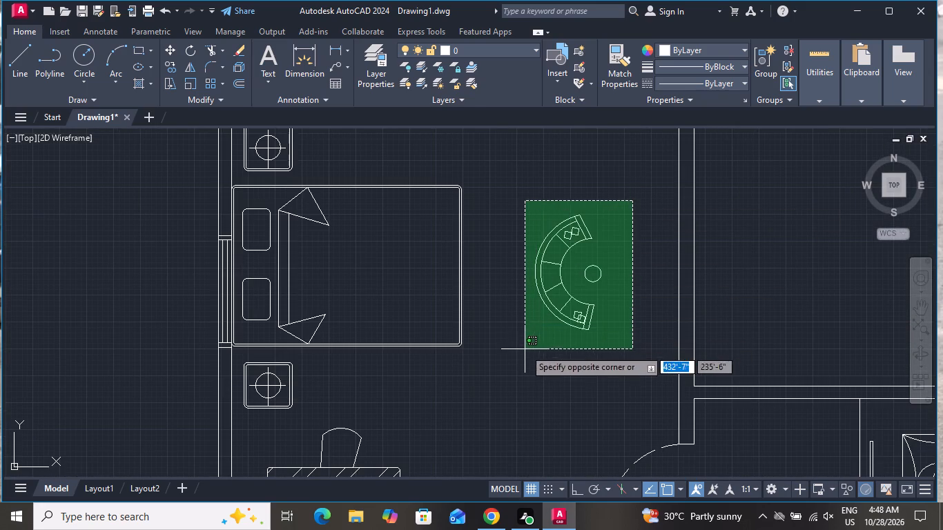
left_click(524, 353)
left_click(169, 48)
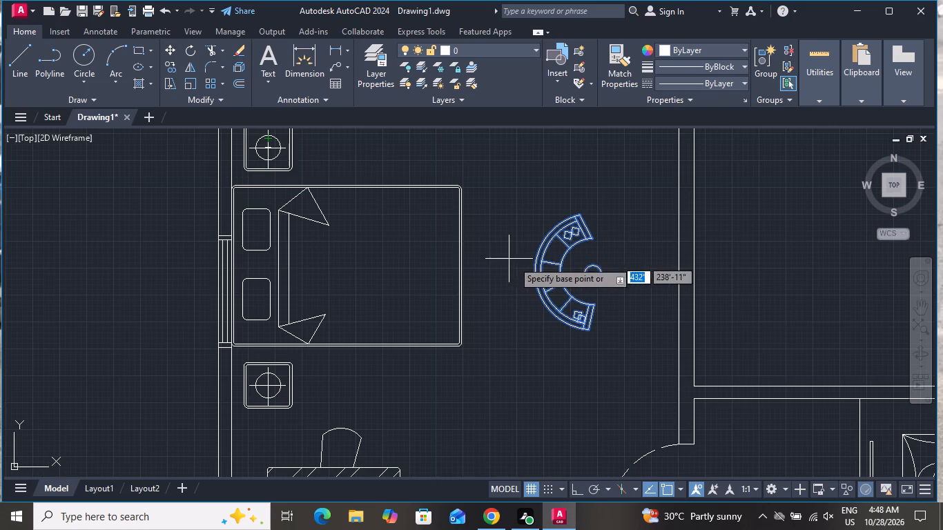
left_click(515, 262)
left_click(466, 254)
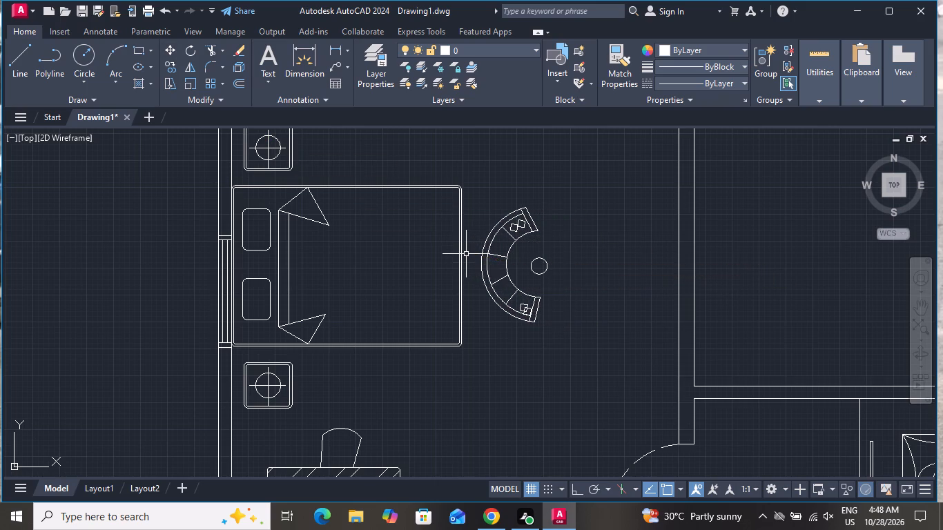
Draw a rounded rectangle about 1'-4" wide and just over 6' long against the bedroom wall opposite the bed.
left_click(133, 48)
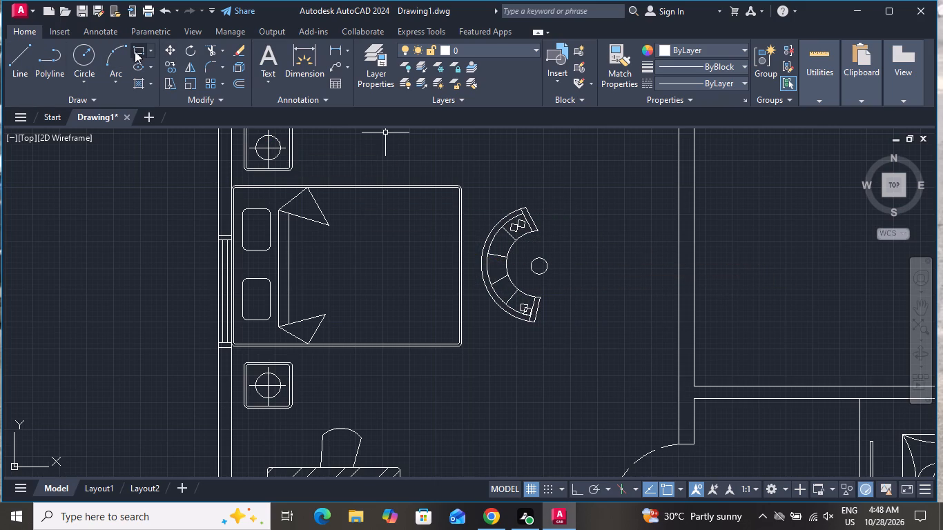
scroll(371, 304, "down", 1)
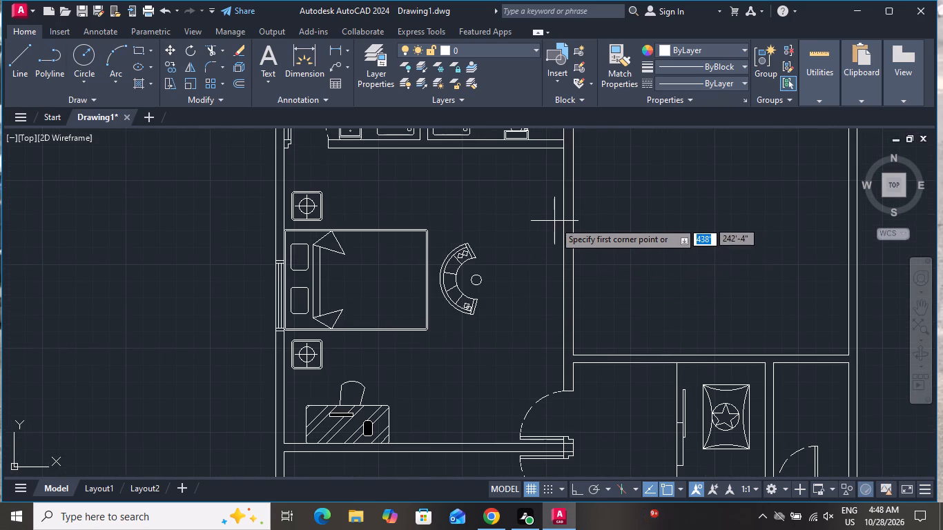
left_click(562, 222)
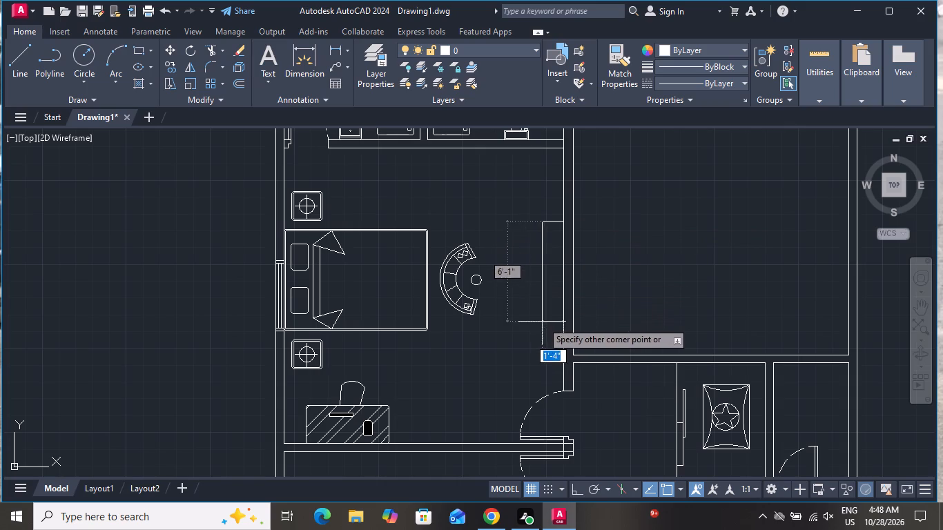
left_click(541, 326)
Draw a thin upright rectangle about 3" by 4'-8" inside the wall cabinet for the TV screen.
left_click(135, 55)
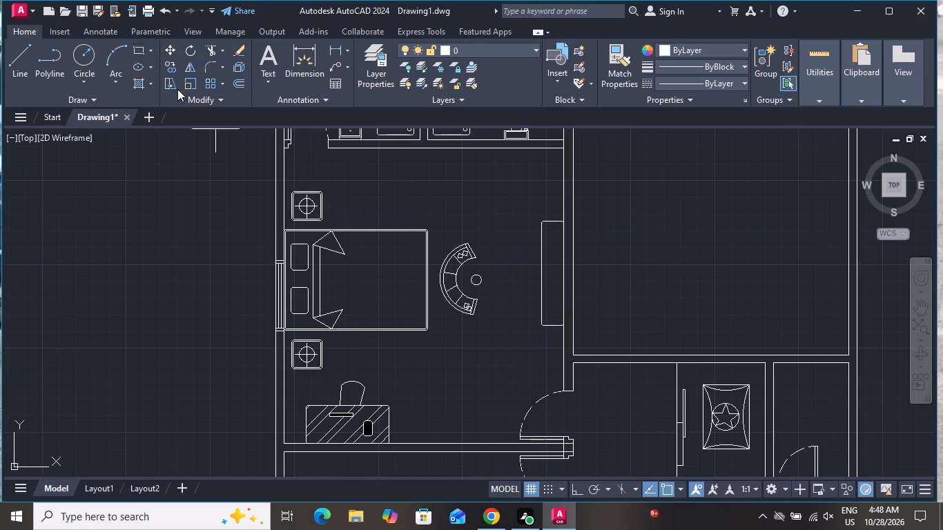
scroll(529, 257, "up", 2)
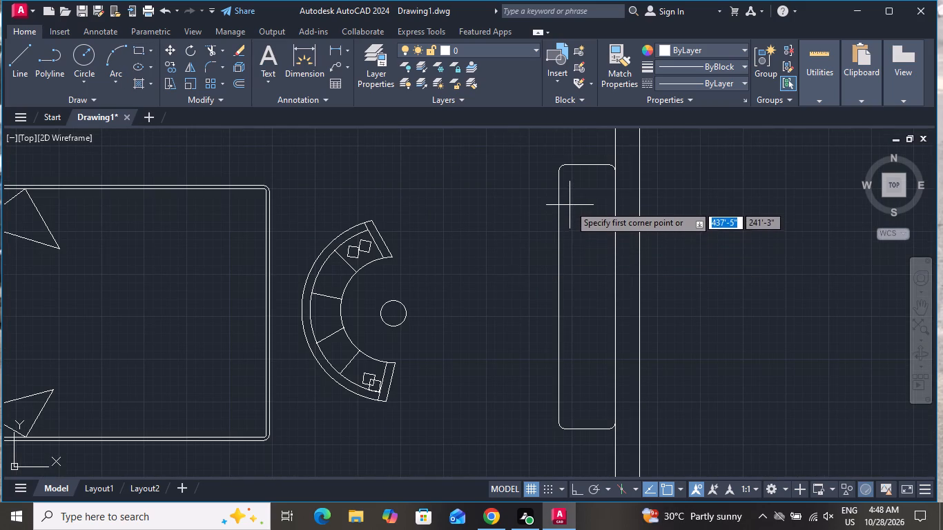
left_click(570, 205)
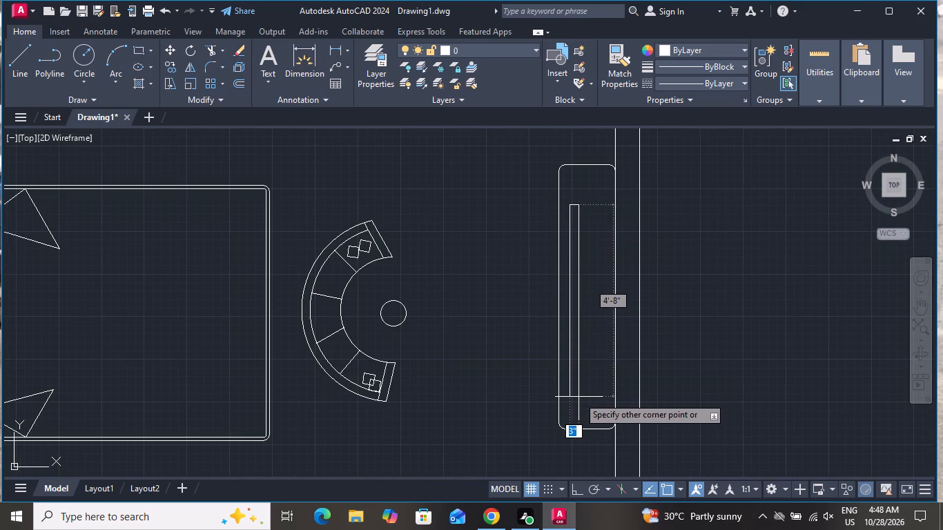
left_click(579, 398)
Draw the TV's three-line back on the thin rectangle's wall-facing side, with slanted ends and Ortho on for the long vertical line.
left_click(23, 59)
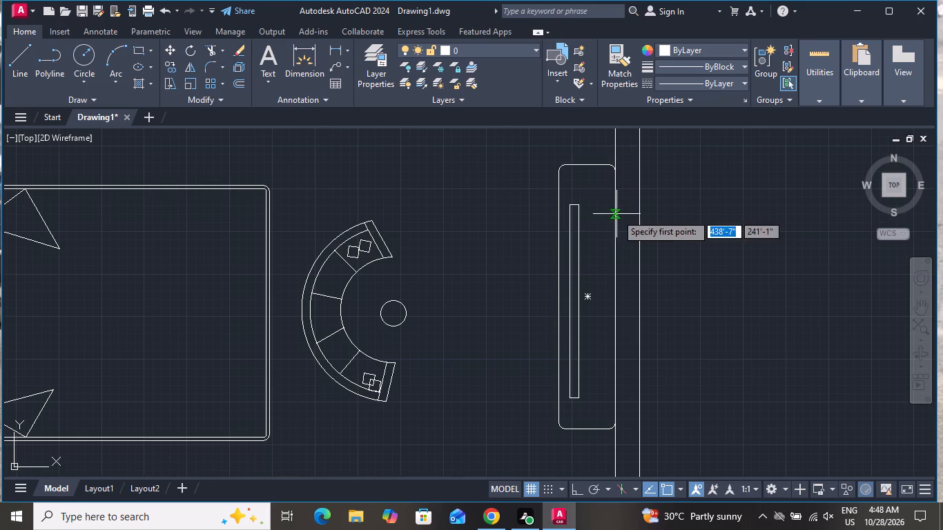
left_click(579, 225)
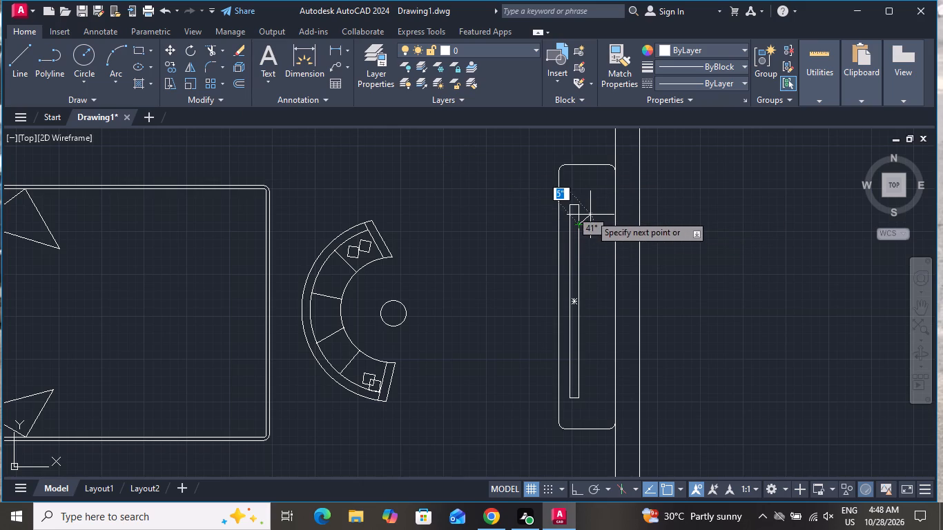
left_click(590, 215)
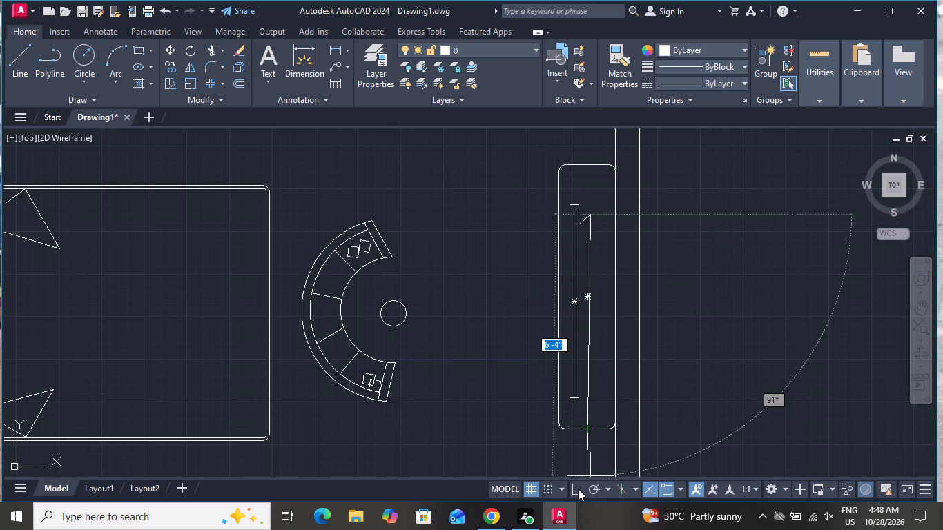
left_click(578, 489)
left_click(588, 381)
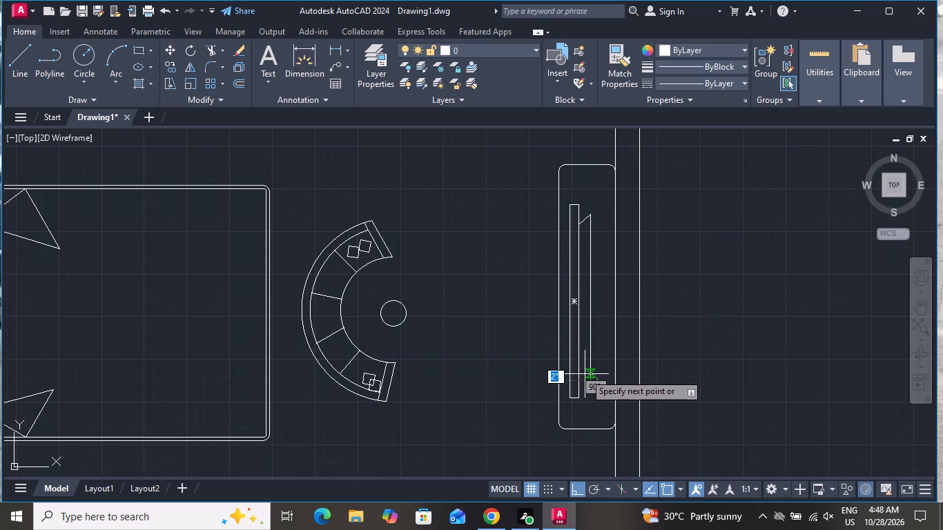
left_click(578, 369)
right_click(578, 369)
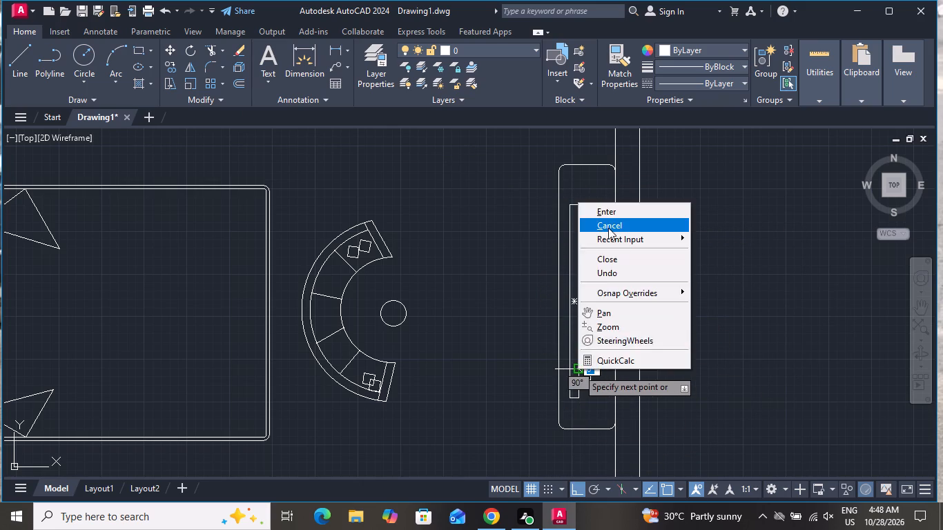
left_click(609, 227)
Move the TV outline slightly toward the wall, positioning it near the middle of the cabinet's width.
scroll(607, 256, "down", 4)
scroll(613, 269, "up", 3)
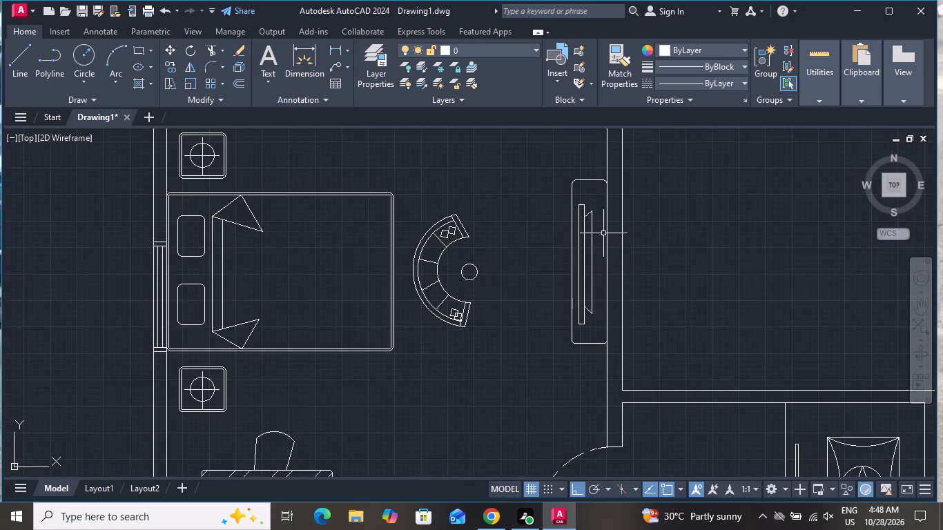
scroll(596, 222, "up", 1)
left_click(601, 183)
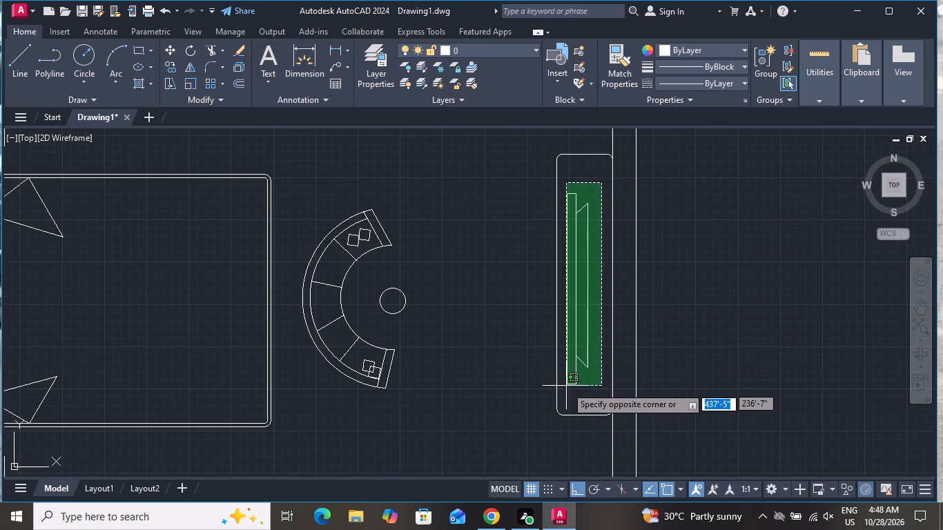
left_click(566, 393)
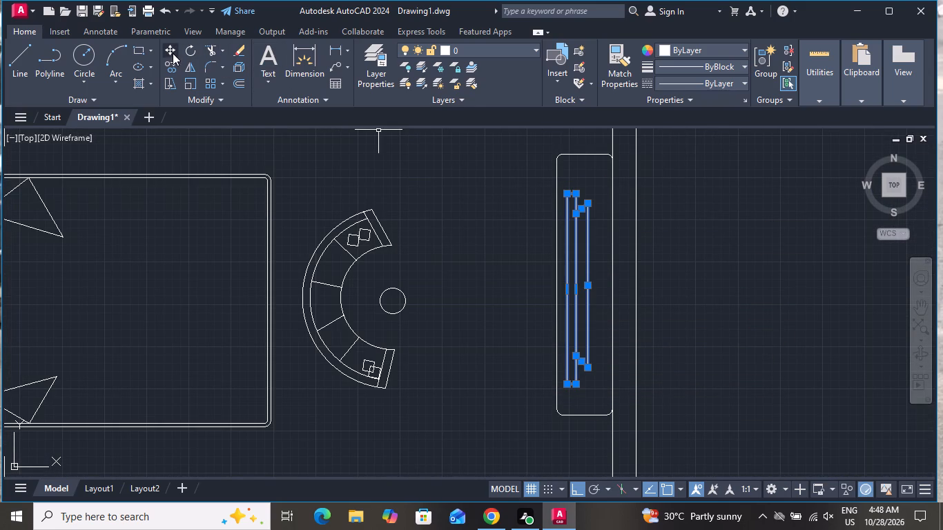
left_click(173, 53)
left_click(561, 286)
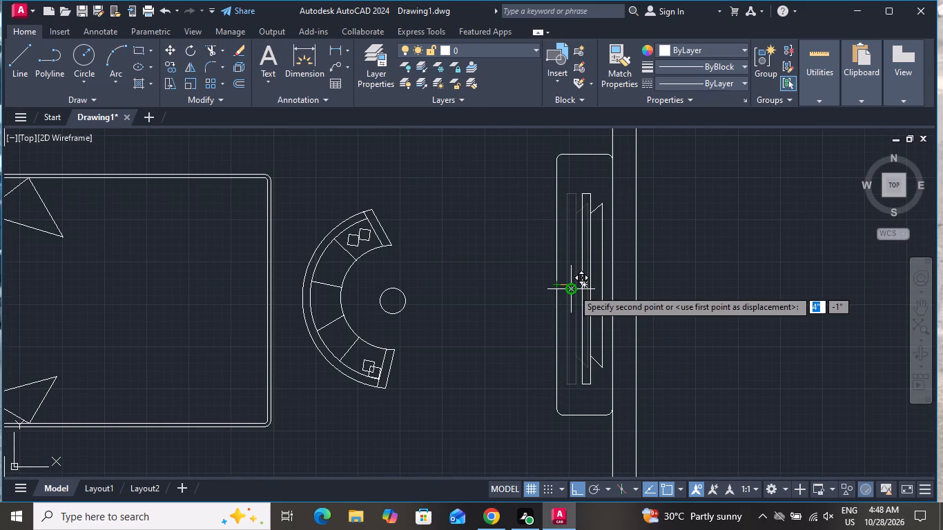
left_click(566, 288)
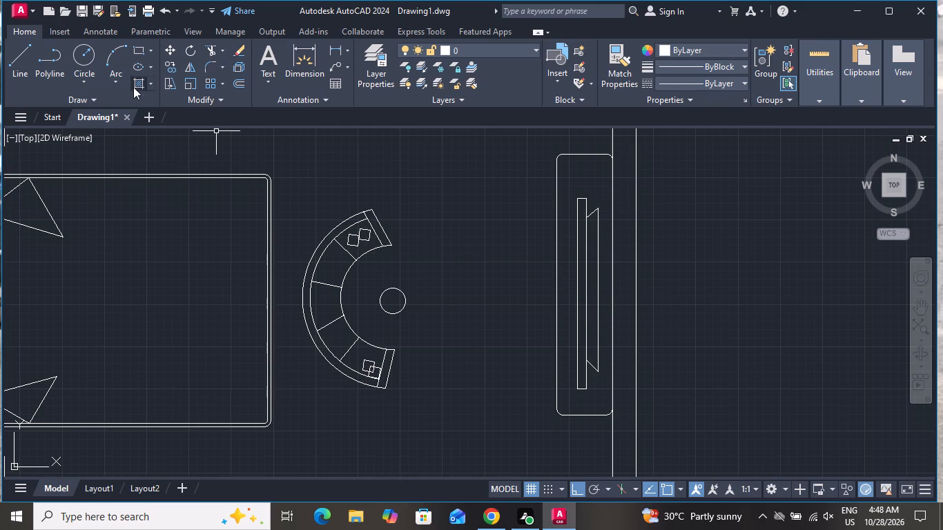
Fill the TV's thin rectangle and its slanted back with a solid black (0,0,0) hatch.
left_click(139, 81)
left_click(137, 63)
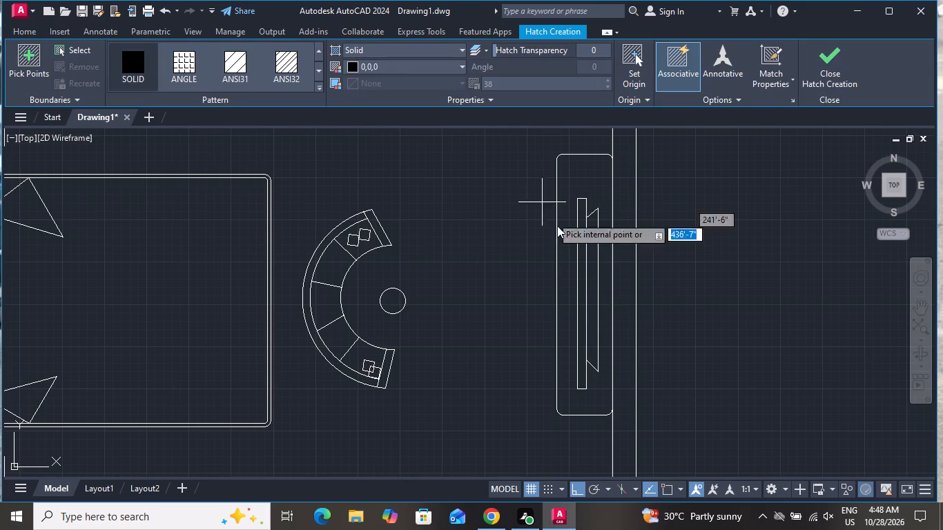
left_click(591, 265)
left_click(579, 256)
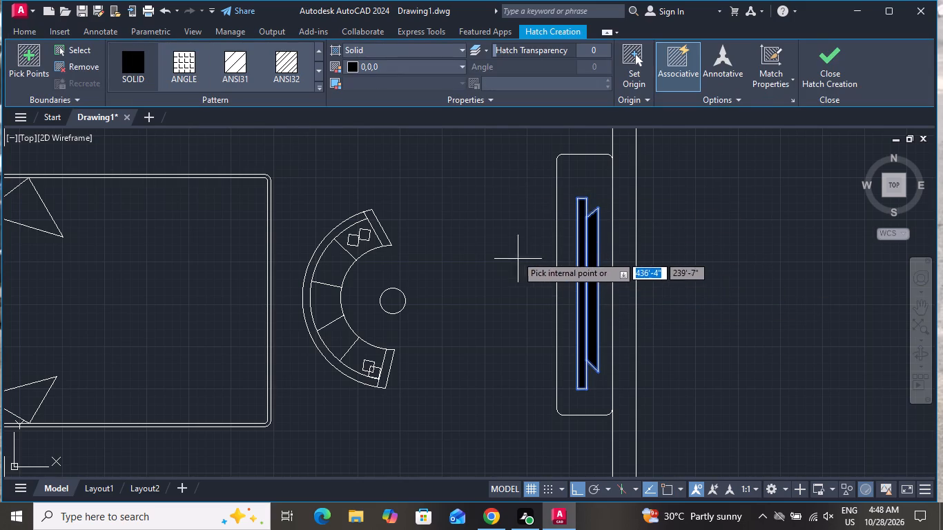
right_click(491, 228)
left_click(514, 252)
Outline a wardrobe below the bathroom wall with a 12'-6" front line from the side wall and a return up to the bathroom wall.
scroll(512, 284, "down", 3)
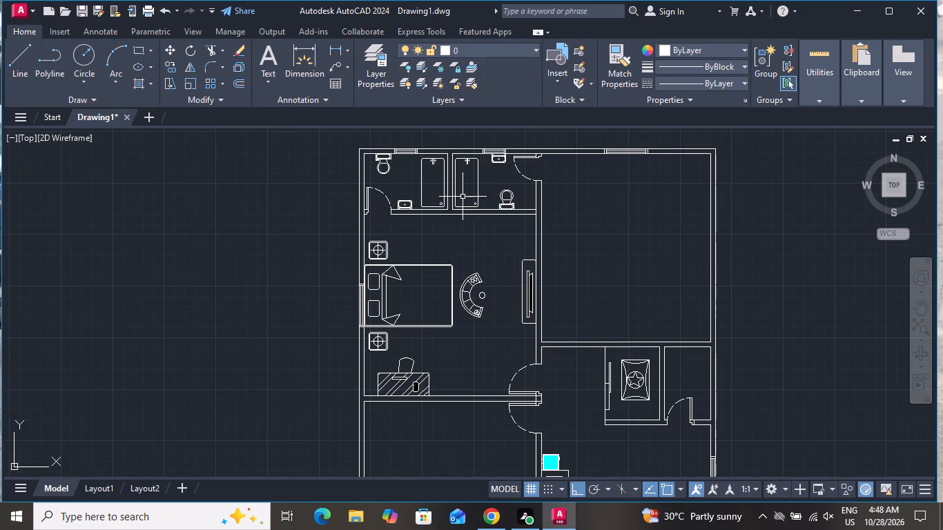
left_click(12, 52)
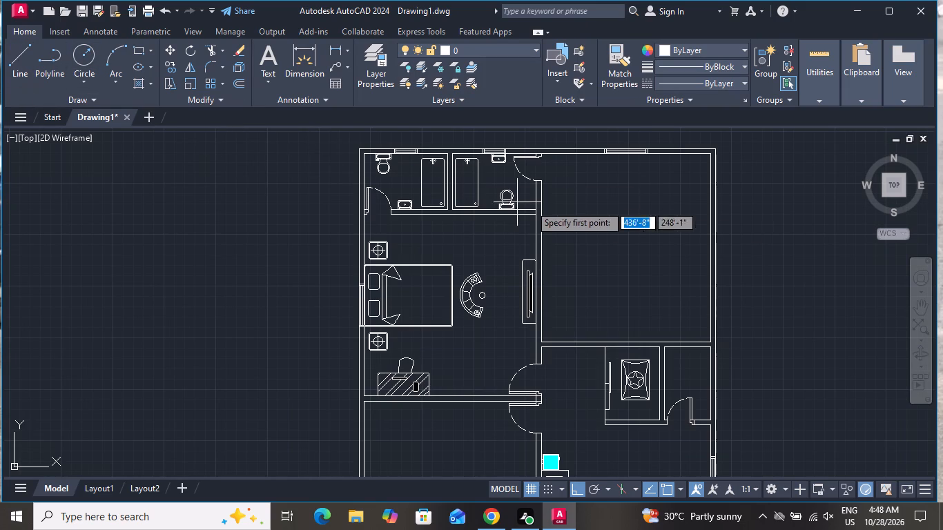
scroll(592, 215, "up", 2)
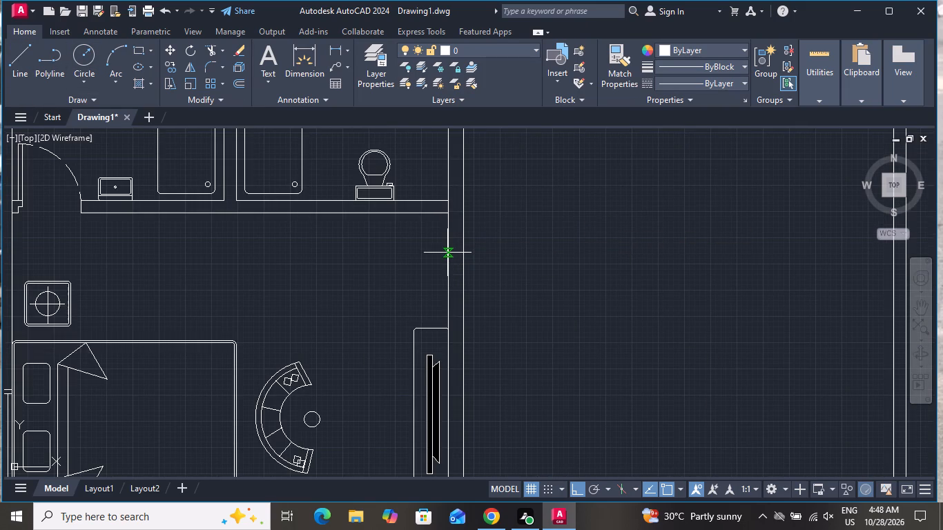
left_click(447, 252)
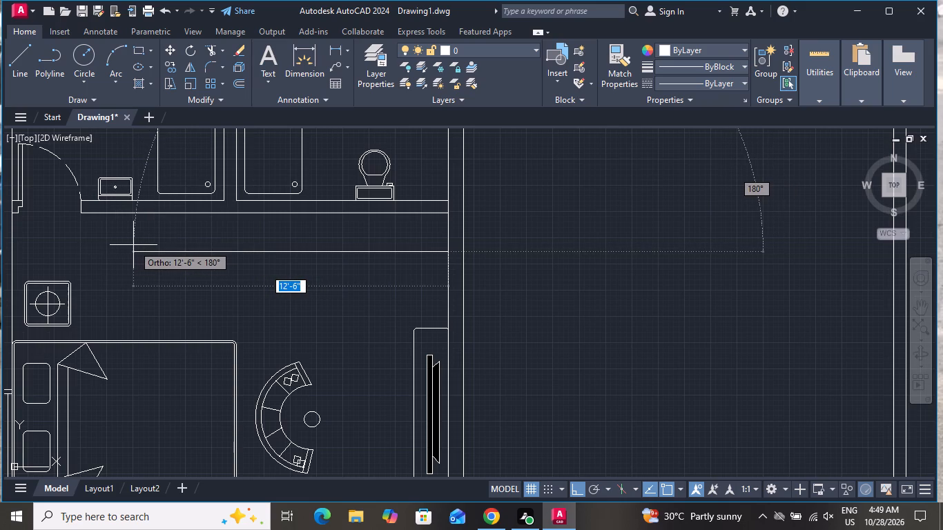
left_click(133, 245)
left_click(136, 216)
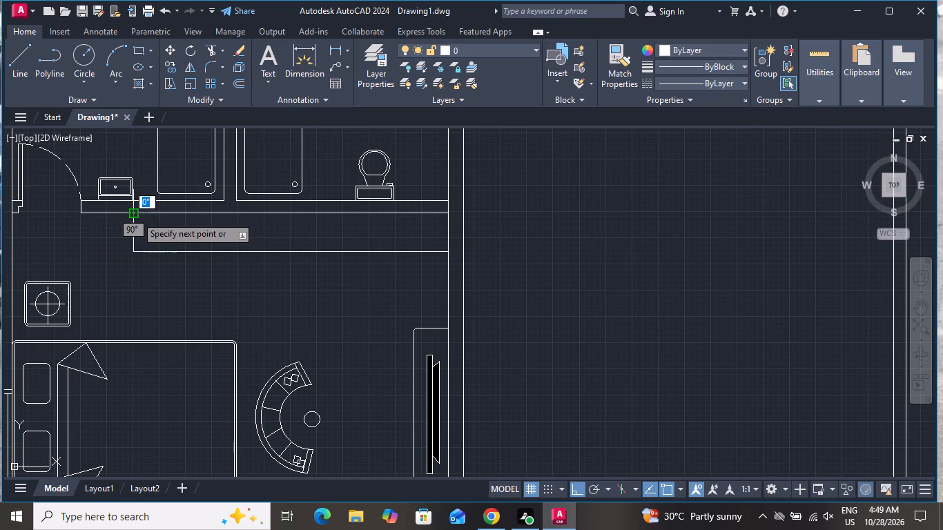
right_click(136, 216)
left_click(143, 237)
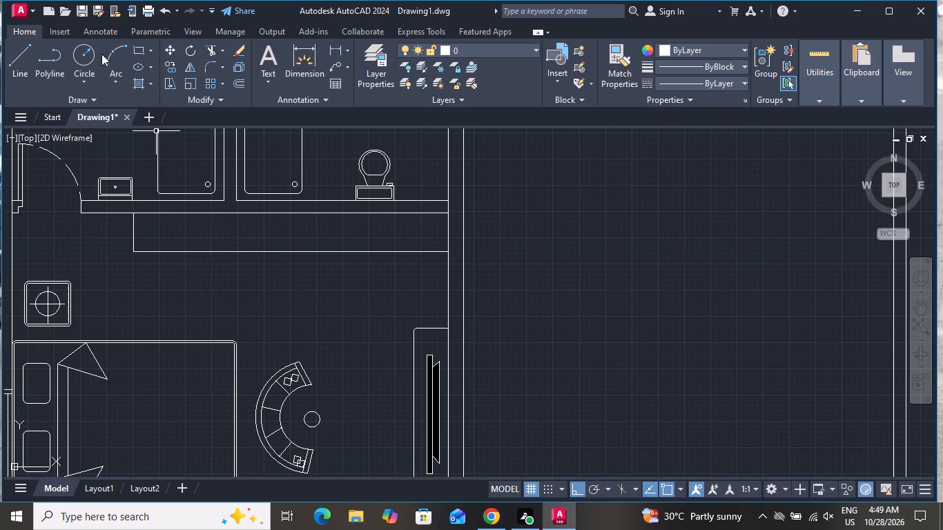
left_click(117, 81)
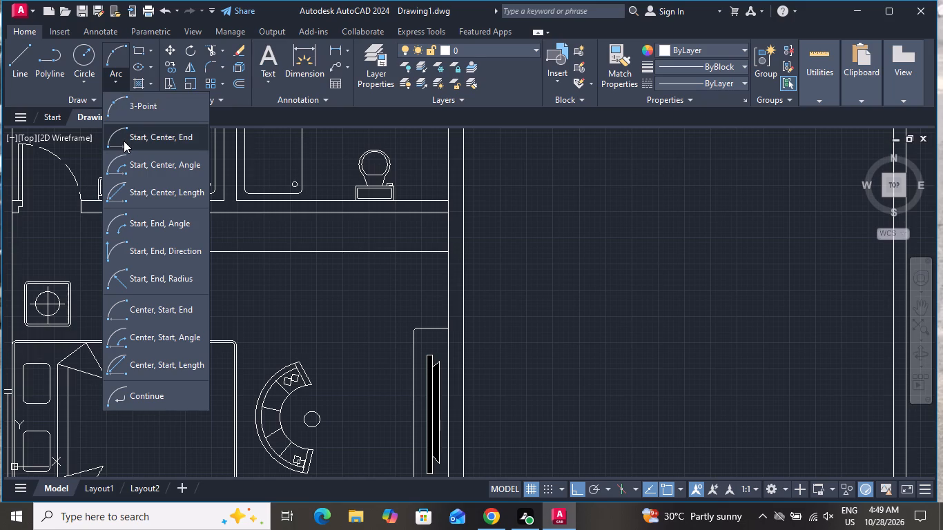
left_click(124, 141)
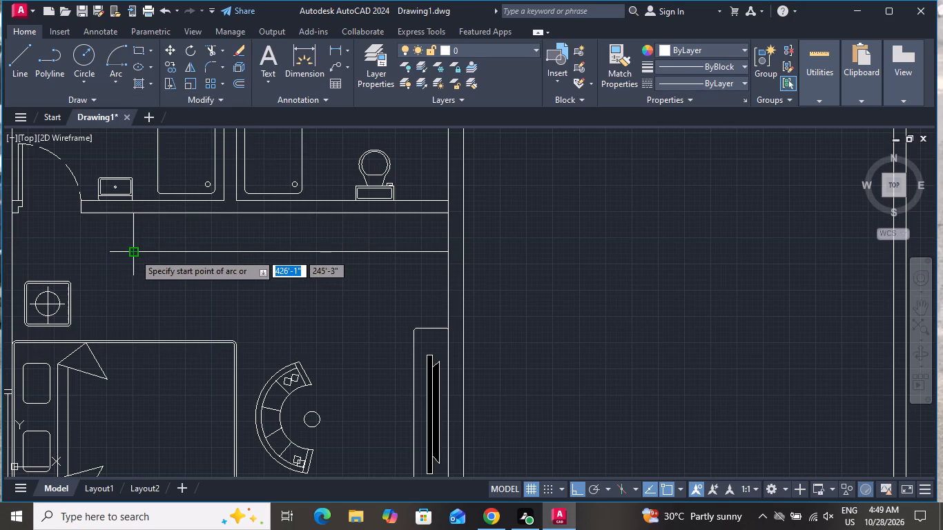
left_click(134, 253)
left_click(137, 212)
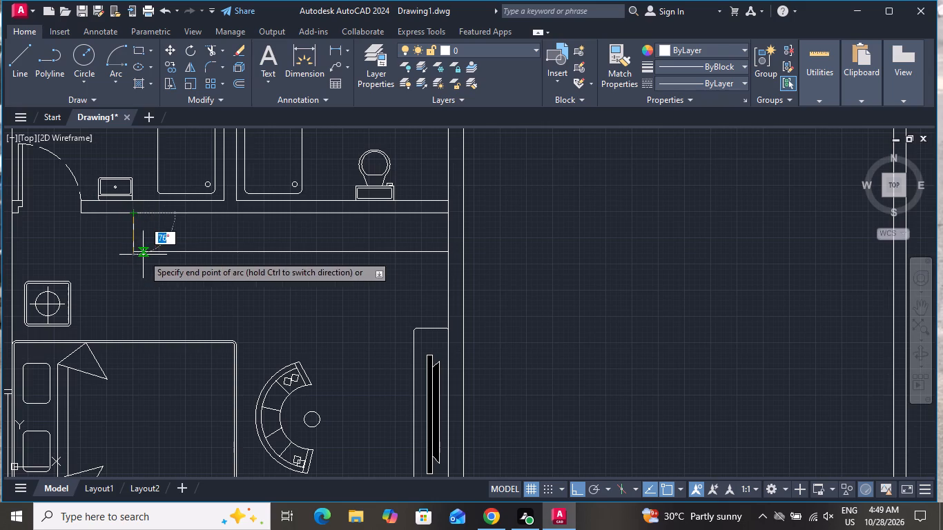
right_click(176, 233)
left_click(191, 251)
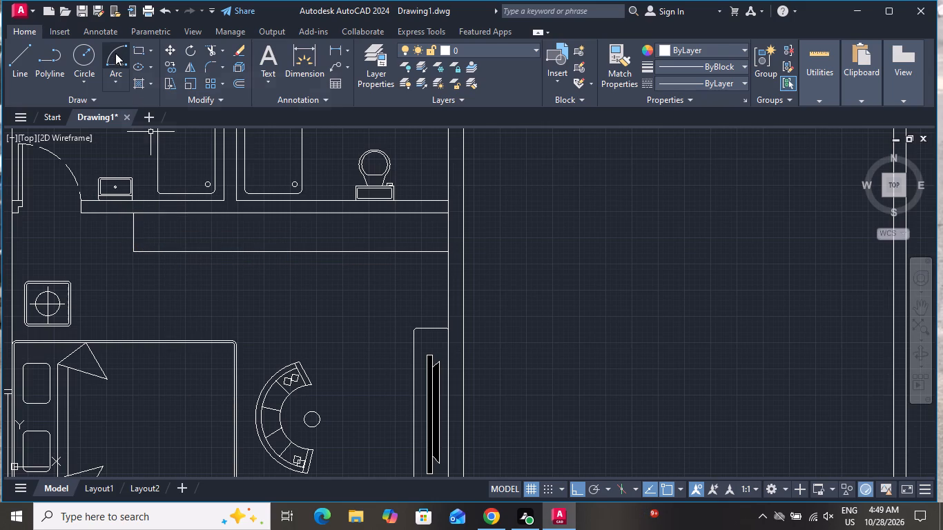
Draw a quarter-circle arc of about 2'-1" radius from the wall corner by the bathroom door, centred where the wardrobe's end line meets the wall.
left_click(115, 53)
scroll(73, 198, "up", 3)
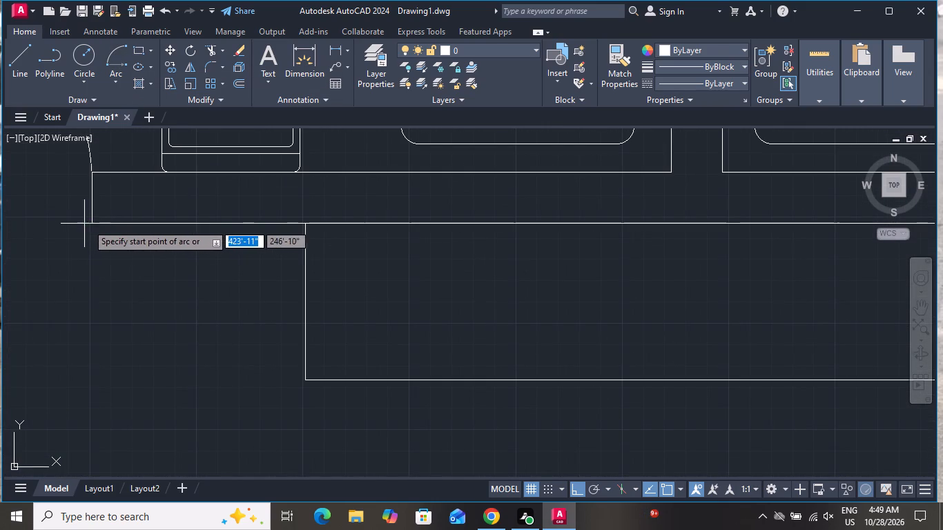
left_click(93, 224)
left_click(303, 221)
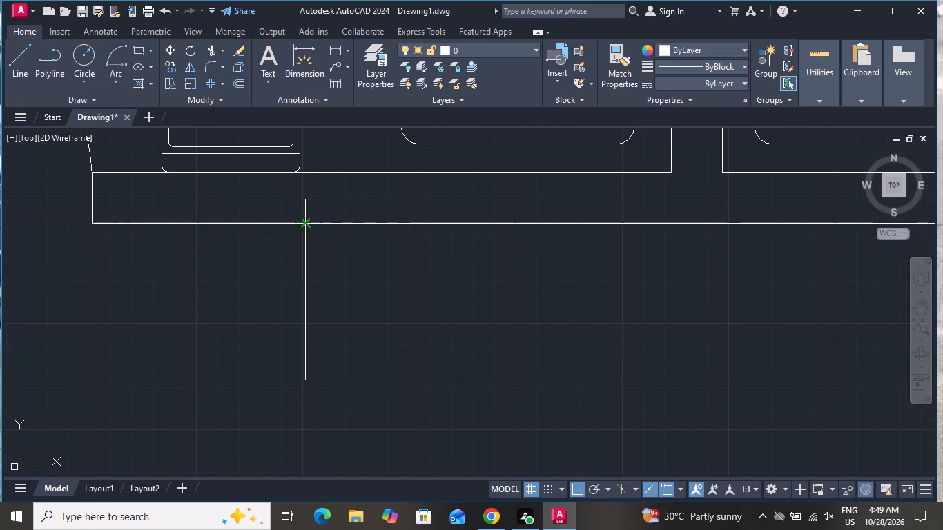
left_click(302, 380)
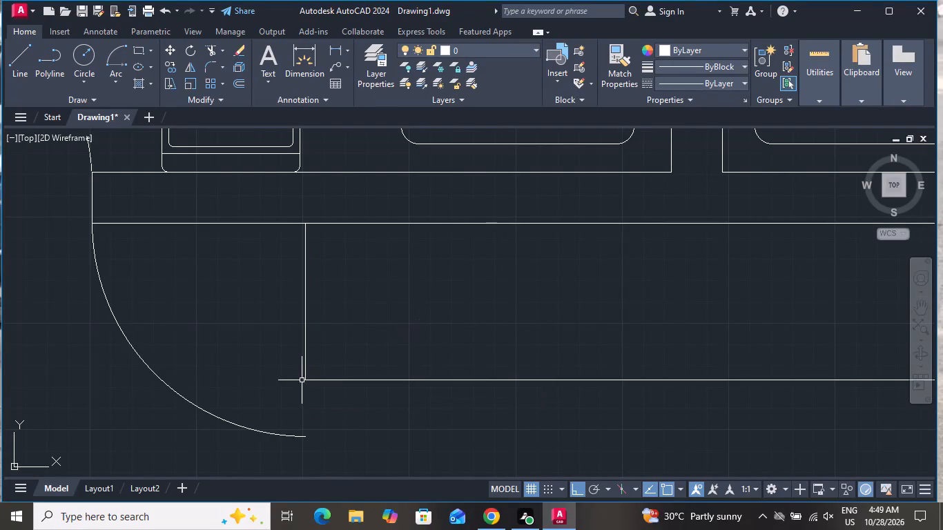
scroll(385, 317, "down", 2)
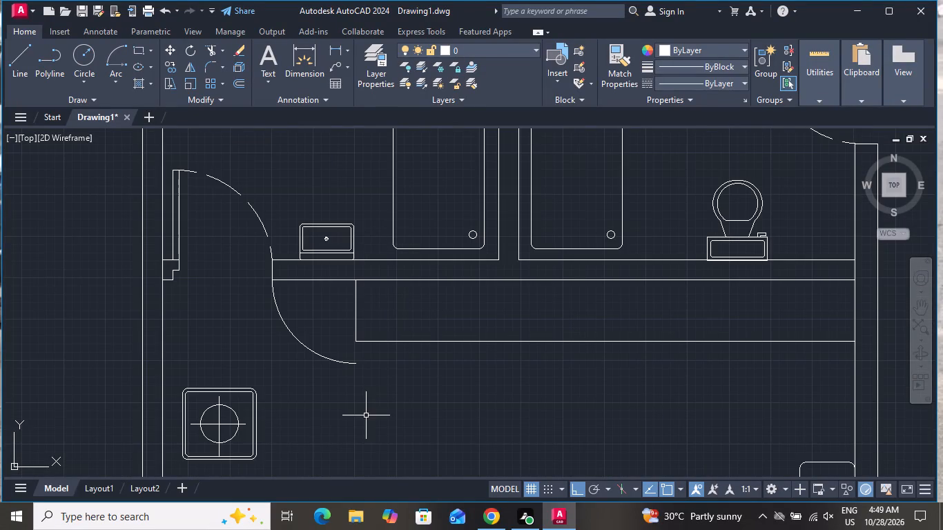
scroll(360, 373, "down", 1)
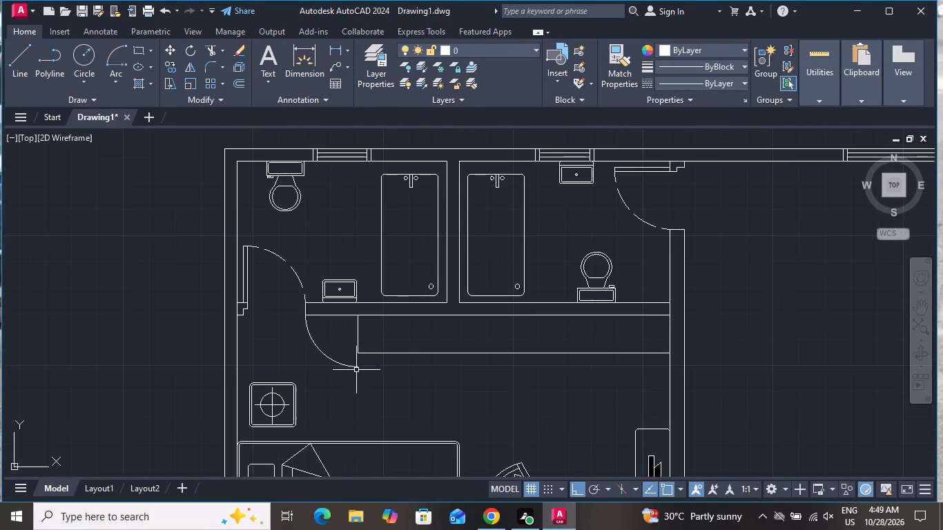
Stretch the arc's free end to the wardrobe's front corner, closing the curved end shelf.
left_click(354, 366)
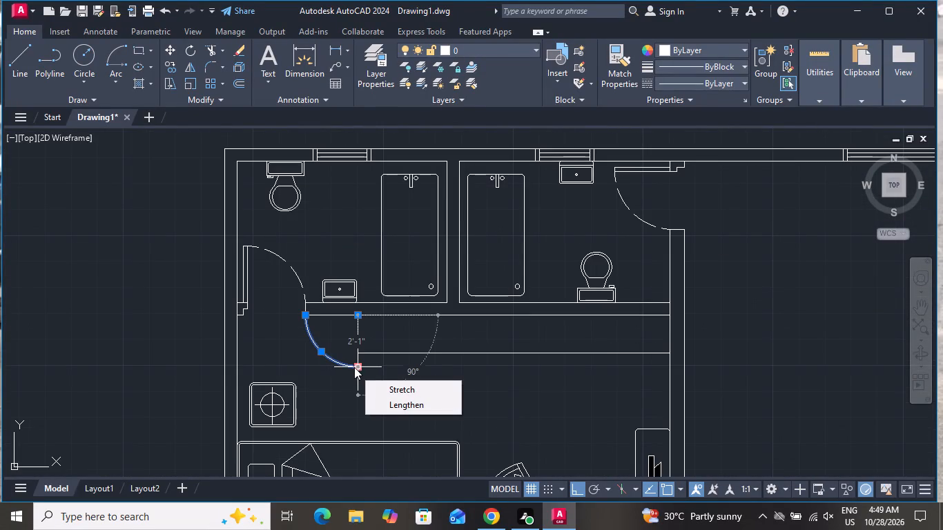
scroll(363, 417, "down", 2)
scroll(363, 404, "up", 4)
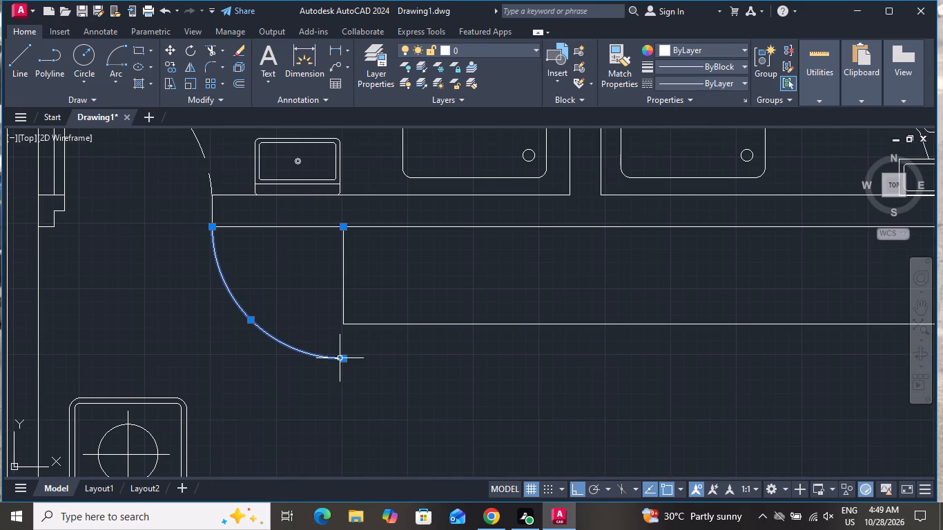
left_click(341, 357)
left_click(344, 325)
scroll(374, 386, "down", 1)
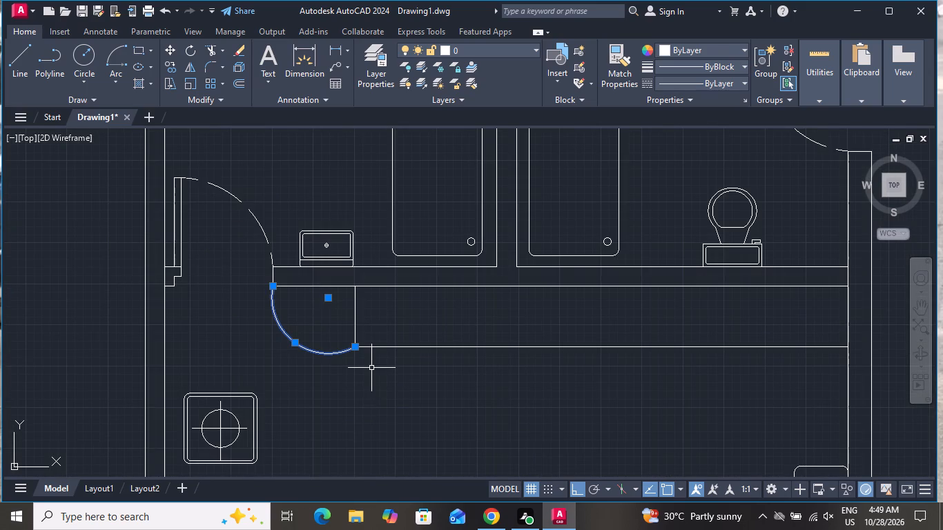
key("Escape")
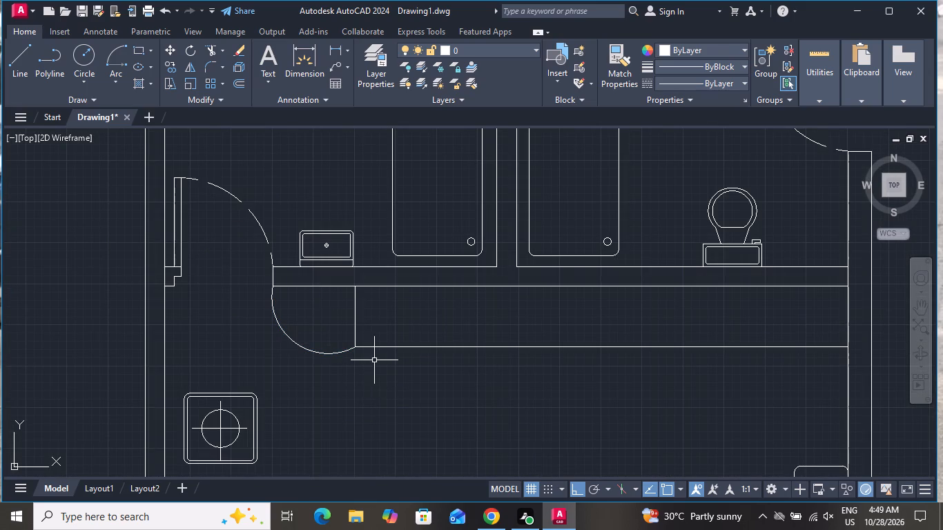
Offset the curved shelf's arc, the wall line behind it and the wardrobe's end line 1" into the shelf.
scroll(374, 360, "down", 1)
type("O 1\"")
key("Return")
scroll(318, 339, "up", 1)
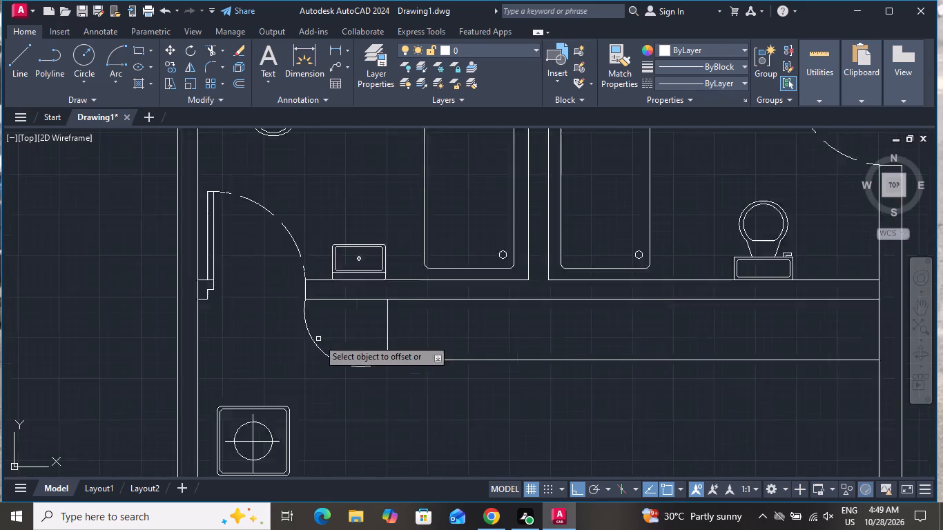
scroll(318, 339, "up", 1)
left_click(311, 351)
left_click(333, 337)
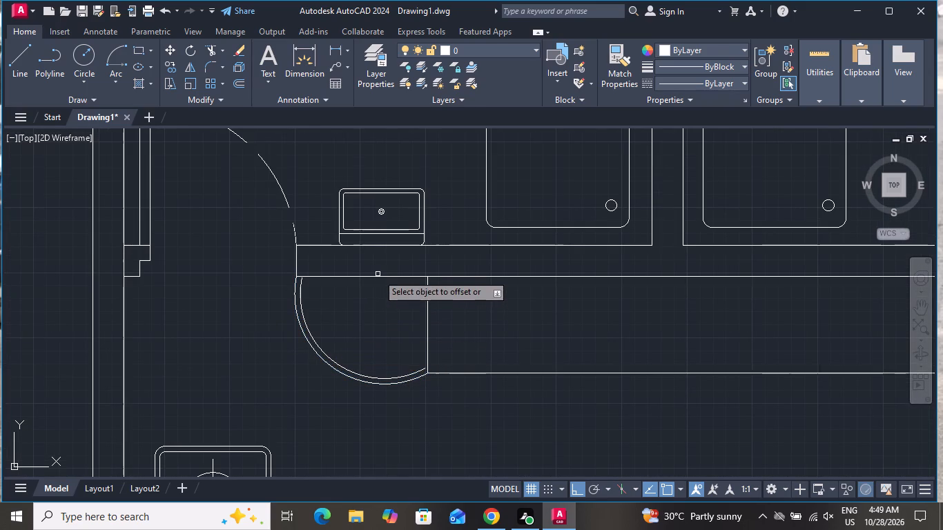
left_click(375, 276)
left_click(367, 291)
left_click(427, 314)
left_click(397, 316)
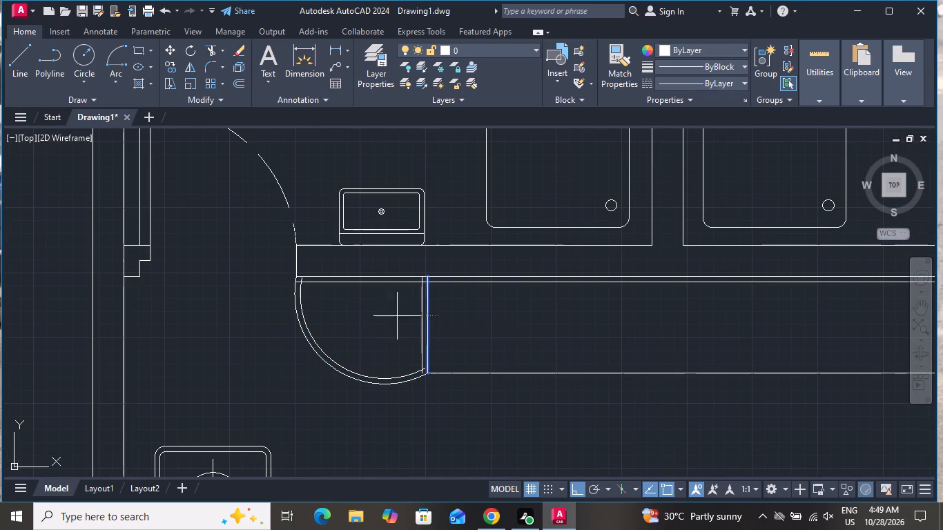
right_click(397, 315)
left_click(418, 336)
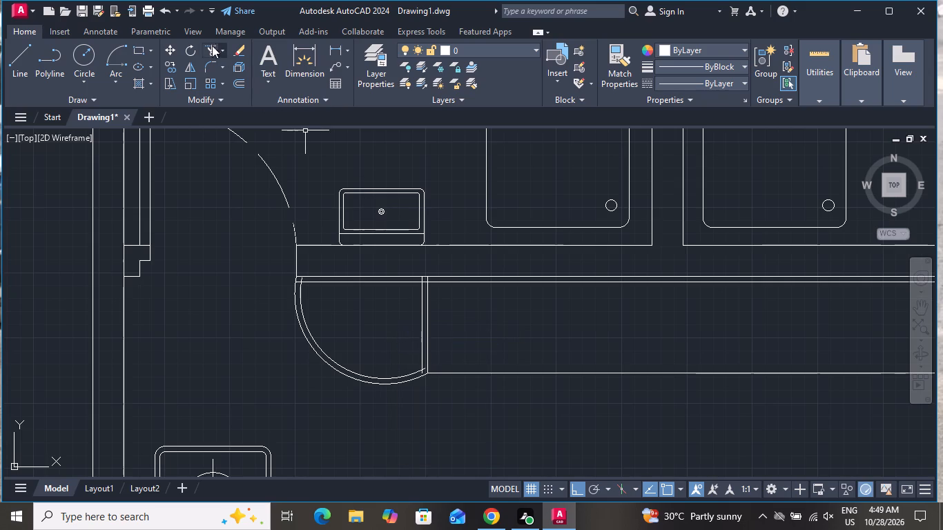
Trim the offset lines' overhangs at the shelf's corners and beyond the wardrobe's end to leave a closed inner outline.
left_click(208, 48)
scroll(436, 299, "up", 2)
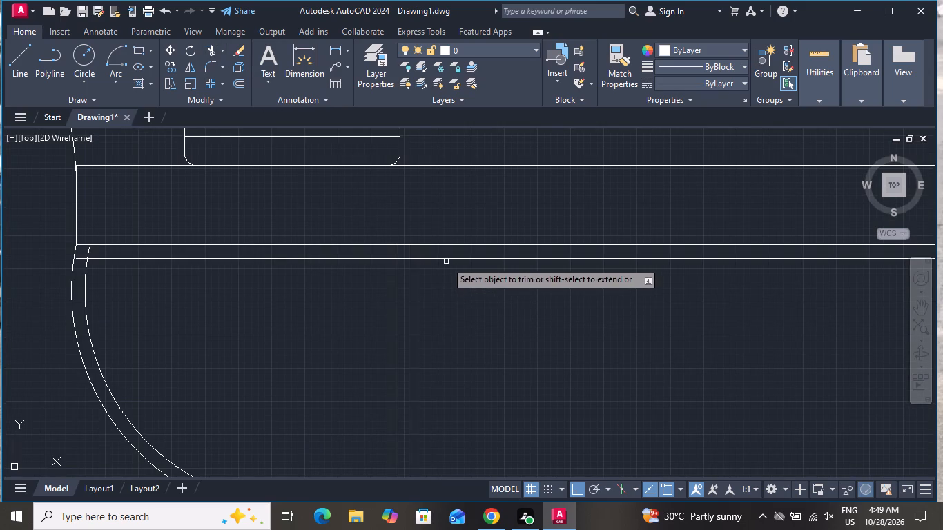
double_click(446, 261)
left_click(400, 258)
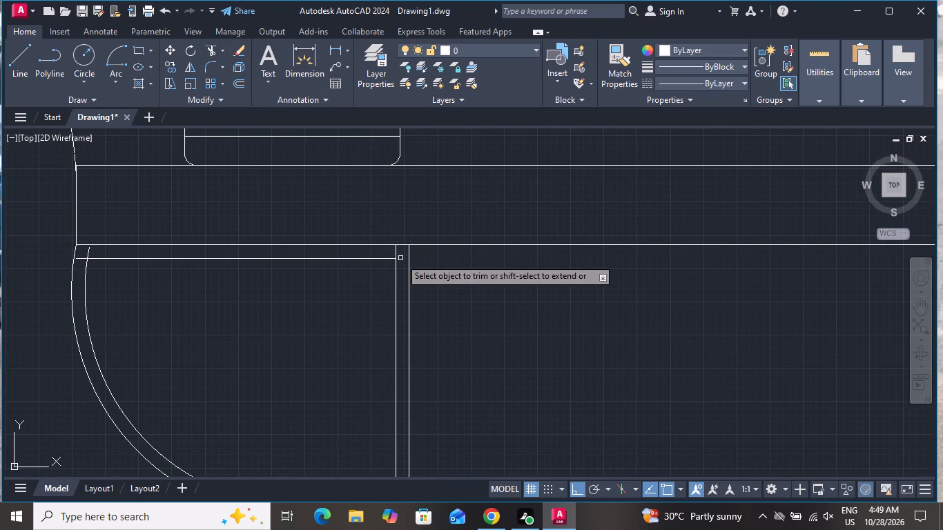
left_click(396, 253)
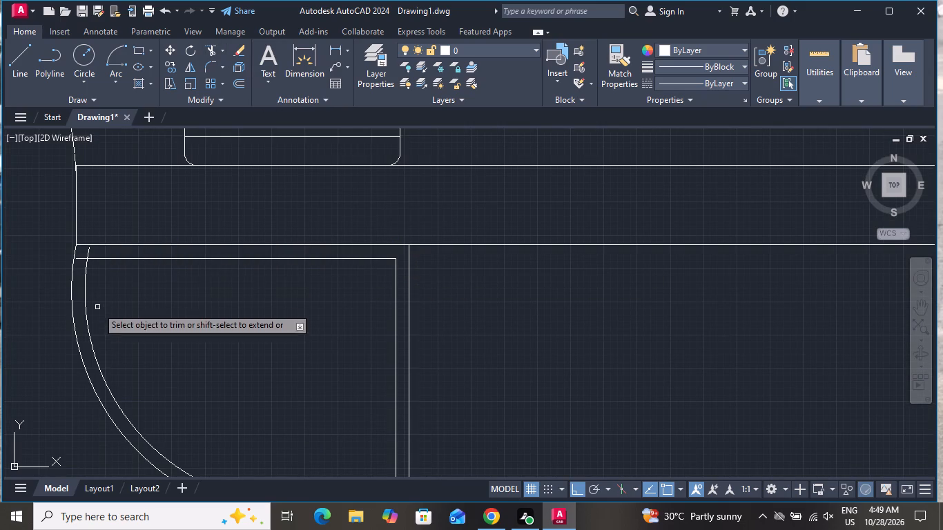
left_click(89, 250)
left_click(79, 257)
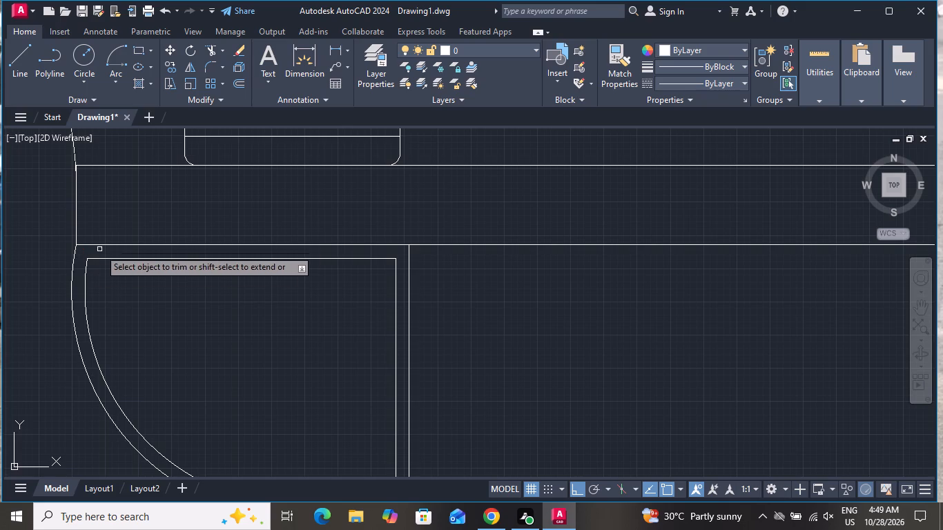
scroll(171, 231, "down", 2)
scroll(267, 340, "up", 3)
left_click(255, 297)
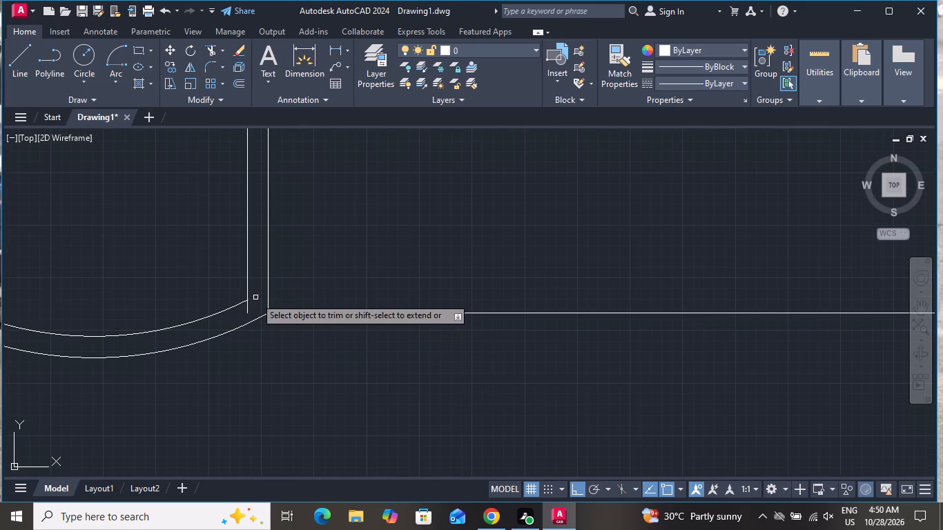
left_click(246, 309)
scroll(271, 382, "down", 2)
right_click(281, 379)
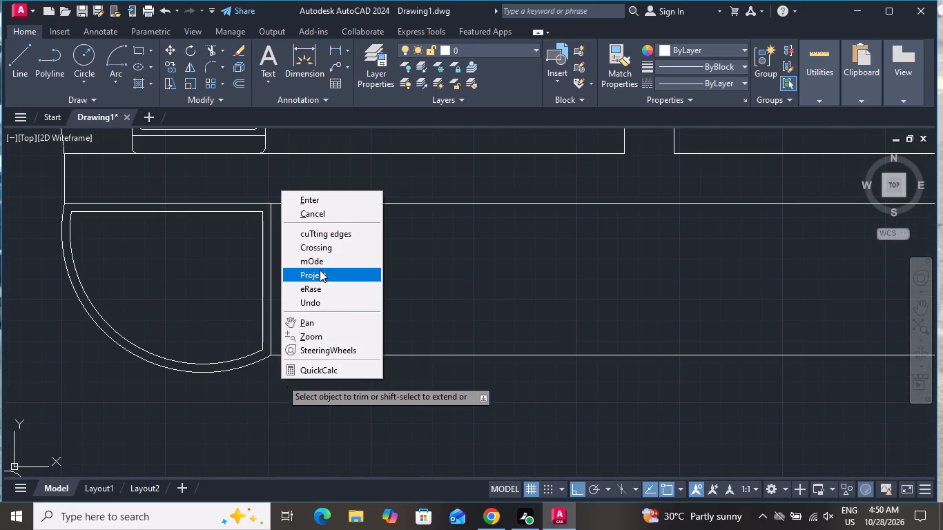
left_click(334, 214)
Offset the wardrobe's long front line 1" inward toward the bathroom wall.
type("O 1\"")
key("Return")
scroll(380, 266, "down", 1)
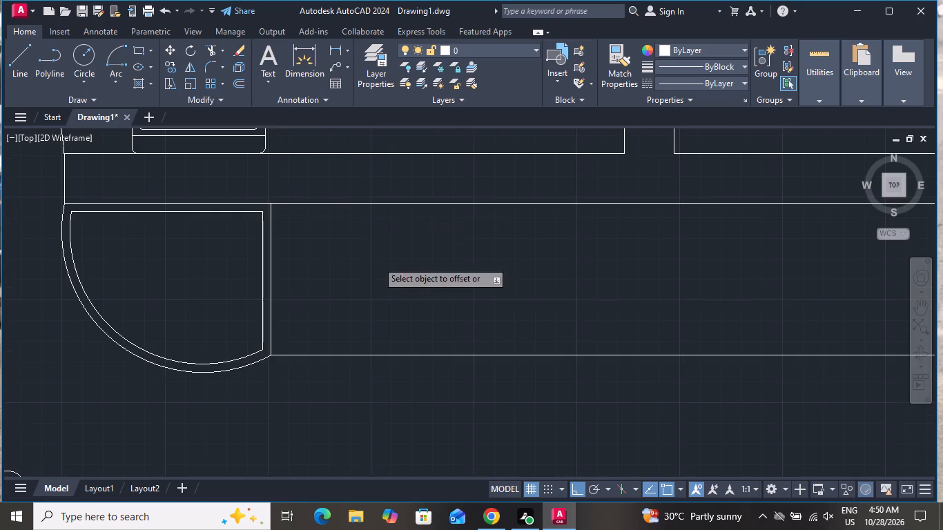
scroll(380, 266, "down", 1)
left_click(439, 306)
left_click(438, 287)
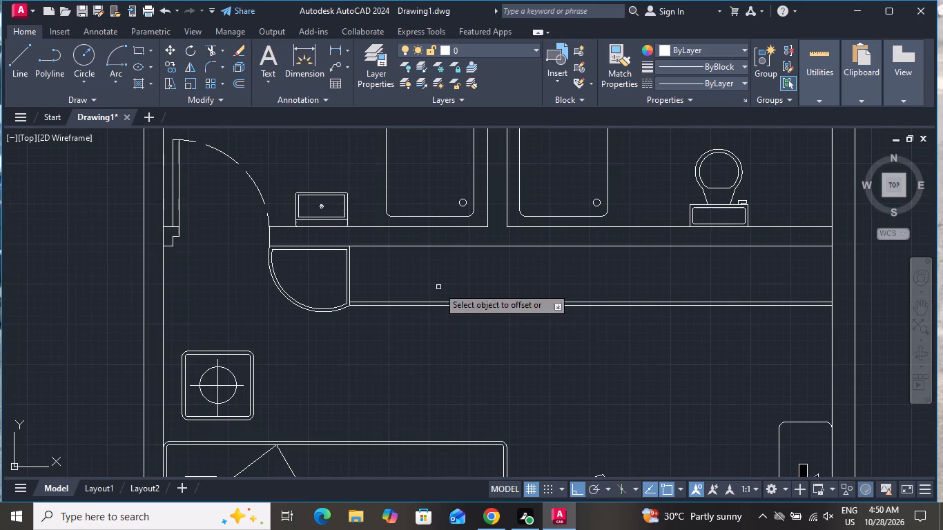
right_click(470, 331)
left_click(500, 353)
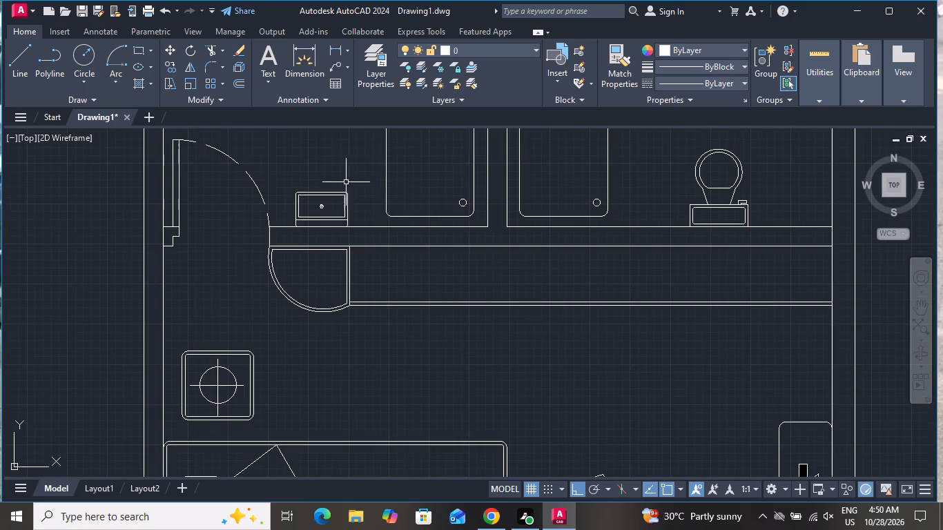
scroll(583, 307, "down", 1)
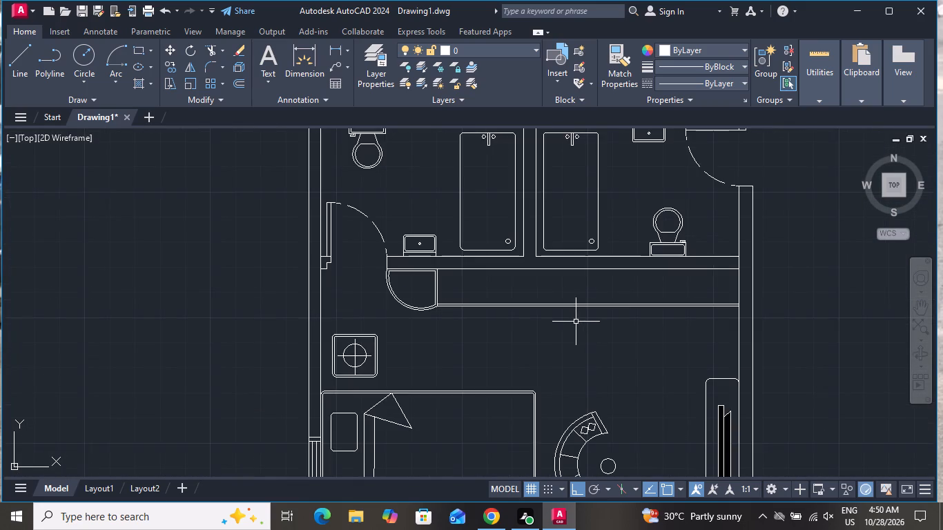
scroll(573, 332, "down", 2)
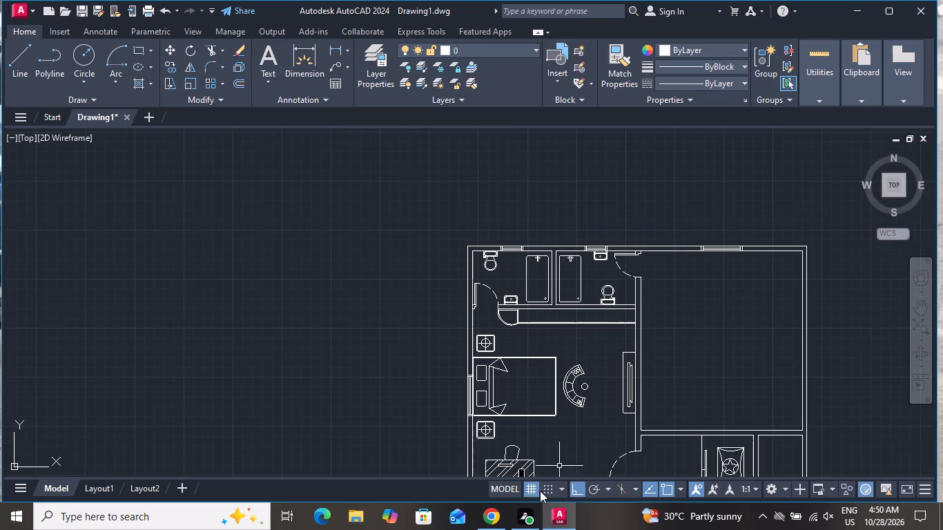